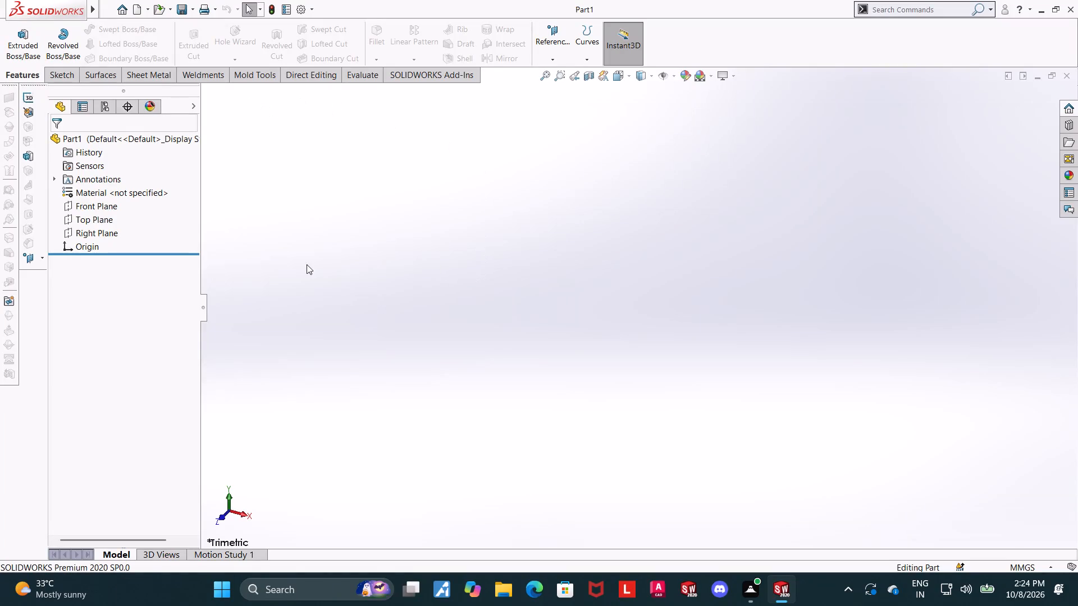
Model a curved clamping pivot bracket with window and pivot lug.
Start a new sketch on the Front Plane.
{"action": "left_click", "coordinate": [97, 208]}
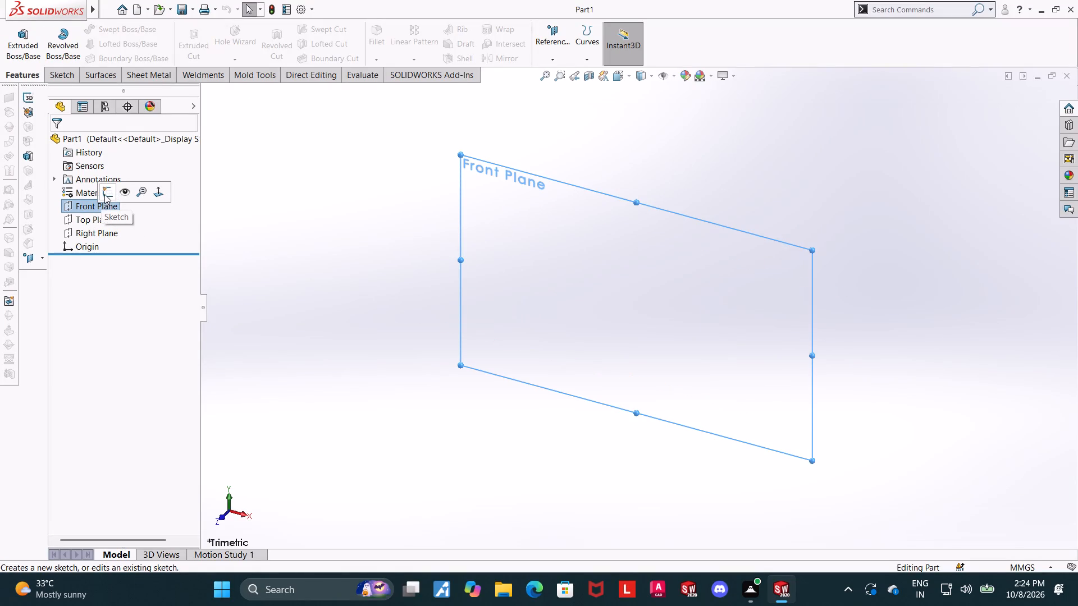
{"action": "left_click", "coordinate": [104, 194]}
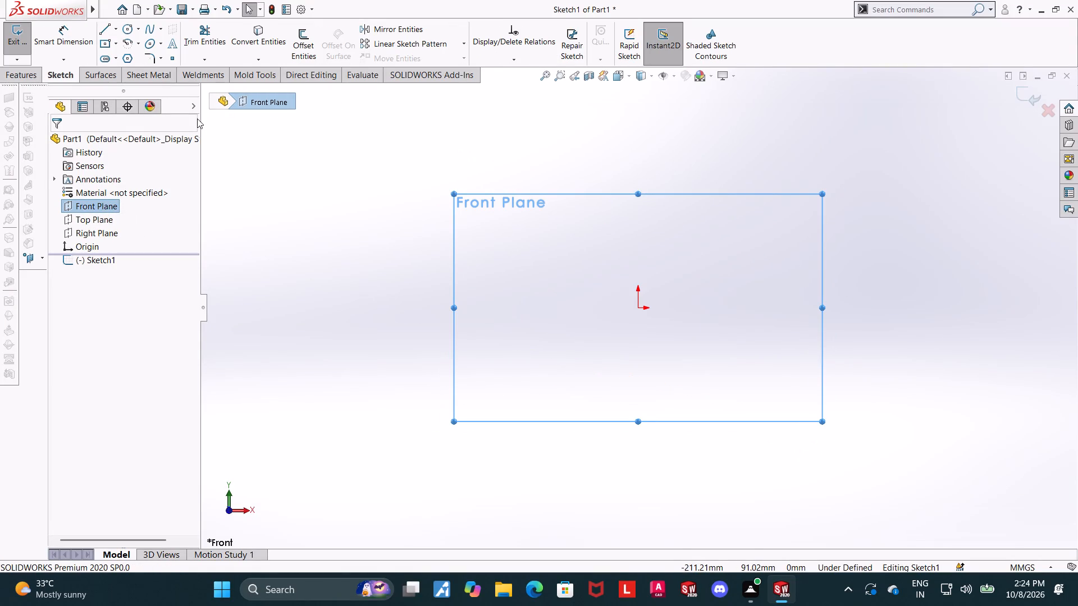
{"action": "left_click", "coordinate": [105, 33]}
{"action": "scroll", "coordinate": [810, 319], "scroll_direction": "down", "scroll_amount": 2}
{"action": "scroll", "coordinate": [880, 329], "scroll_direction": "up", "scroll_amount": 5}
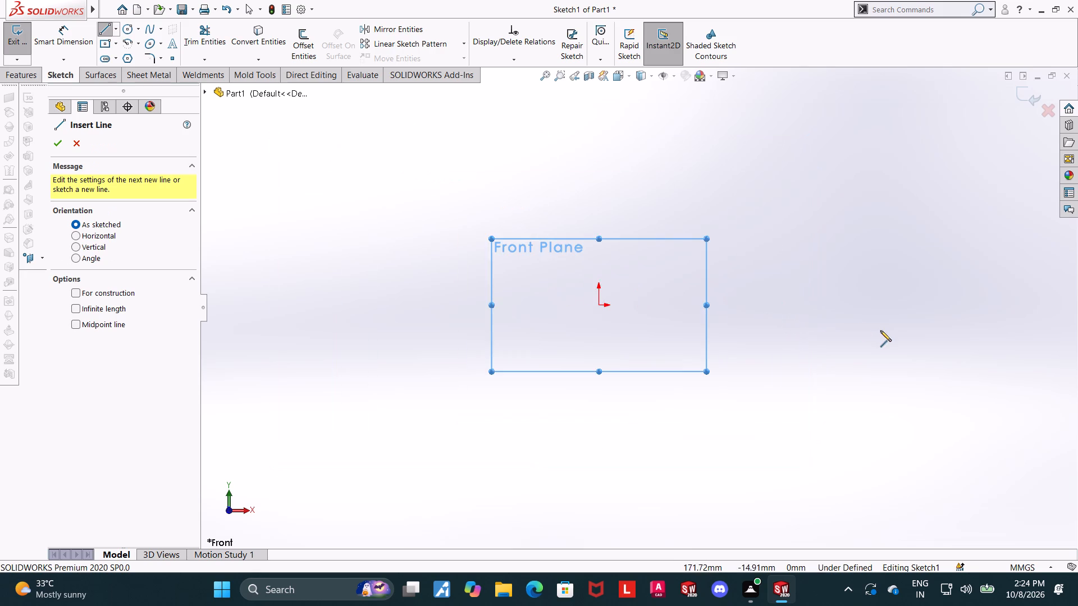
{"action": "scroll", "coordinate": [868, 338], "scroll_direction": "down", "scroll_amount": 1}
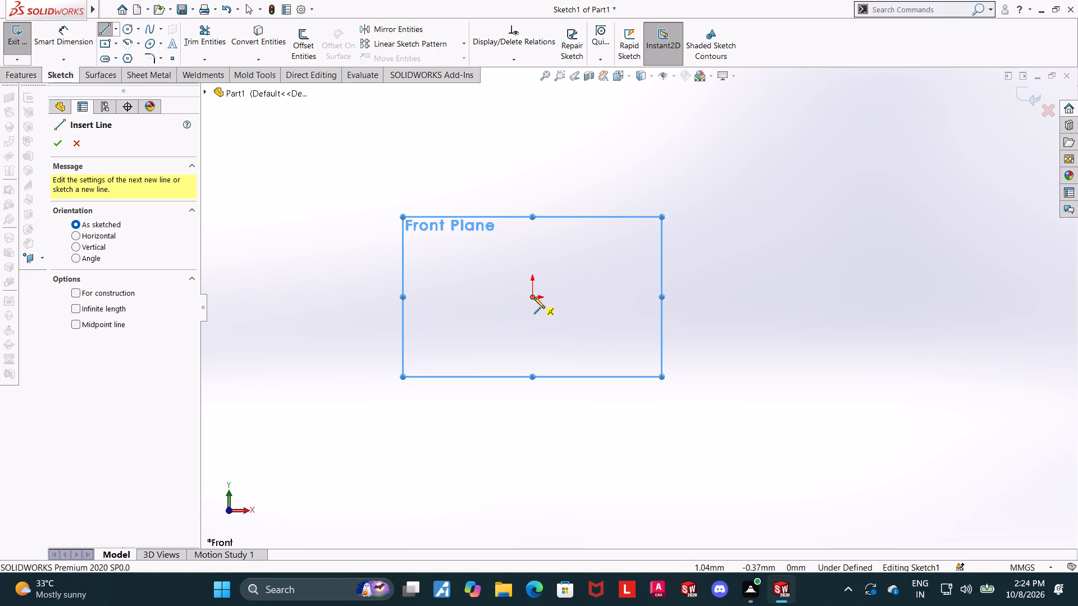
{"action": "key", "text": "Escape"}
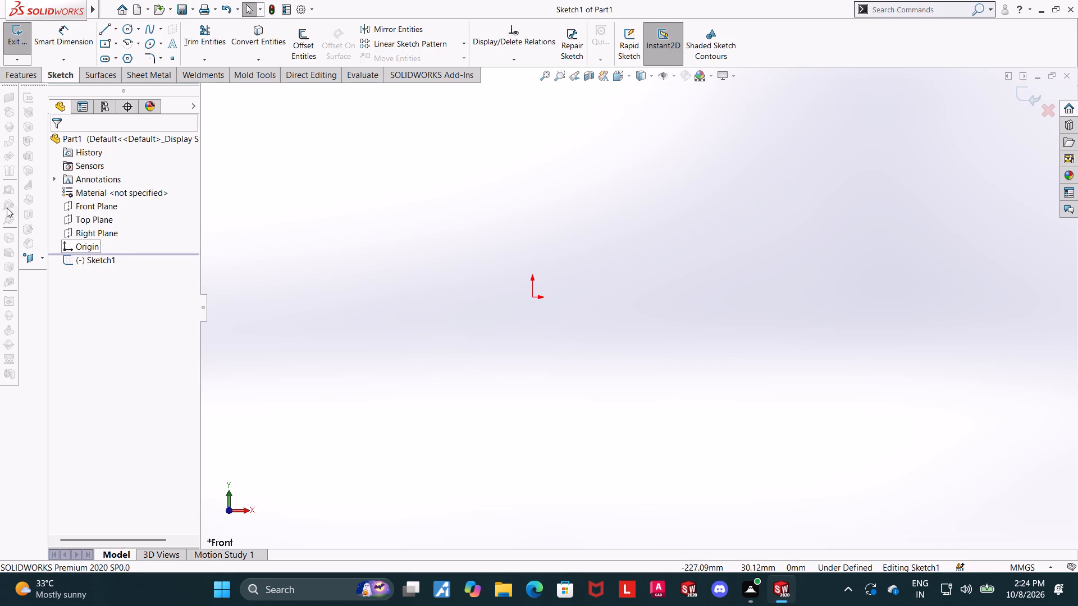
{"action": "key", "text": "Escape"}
Sketch a center rectangle about 197 mm wide and 123 mm high, centred on the origin.
{"action": "left_click", "coordinate": [102, 42]}
{"action": "left_click", "coordinate": [533, 300]}
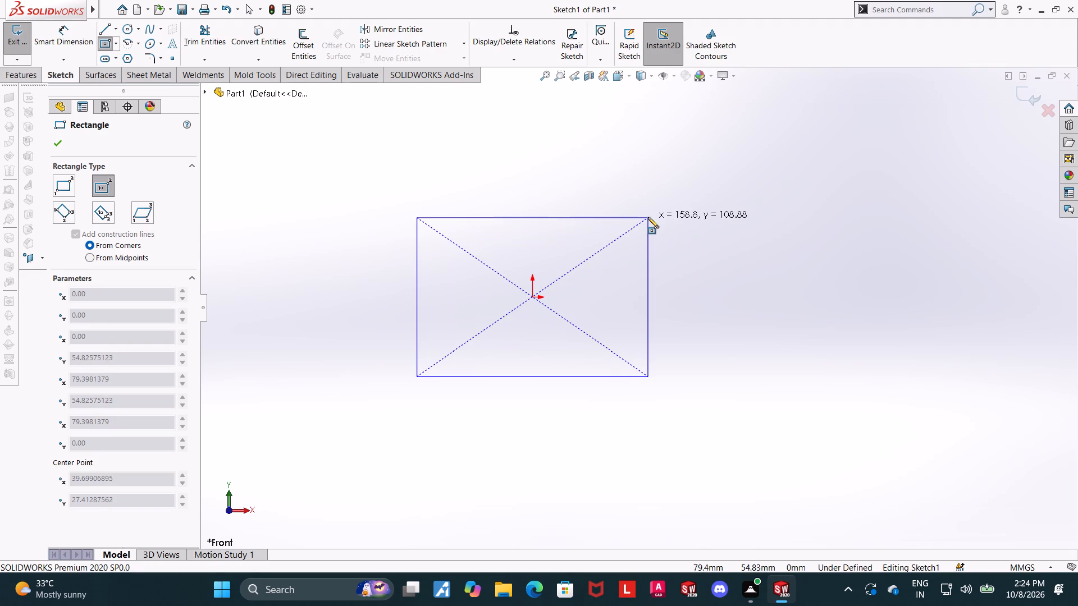
{"action": "left_click", "coordinate": [675, 208]}
{"action": "key", "text": "3"}
{"action": "key", "text": "6"}
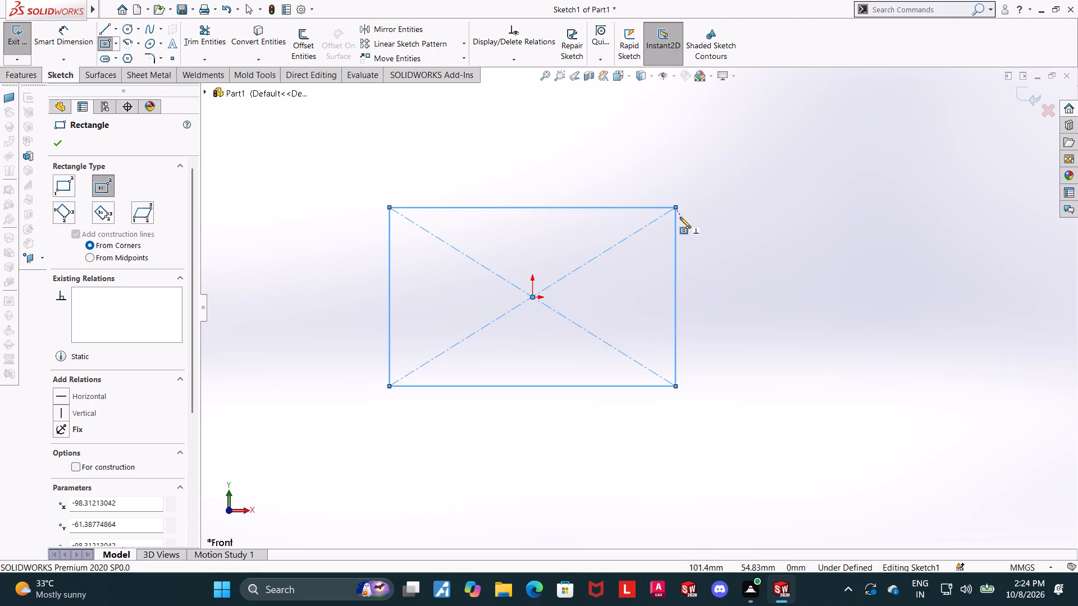
{"action": "key", "text": "Return"}
{"action": "key", "text": "Escape"}
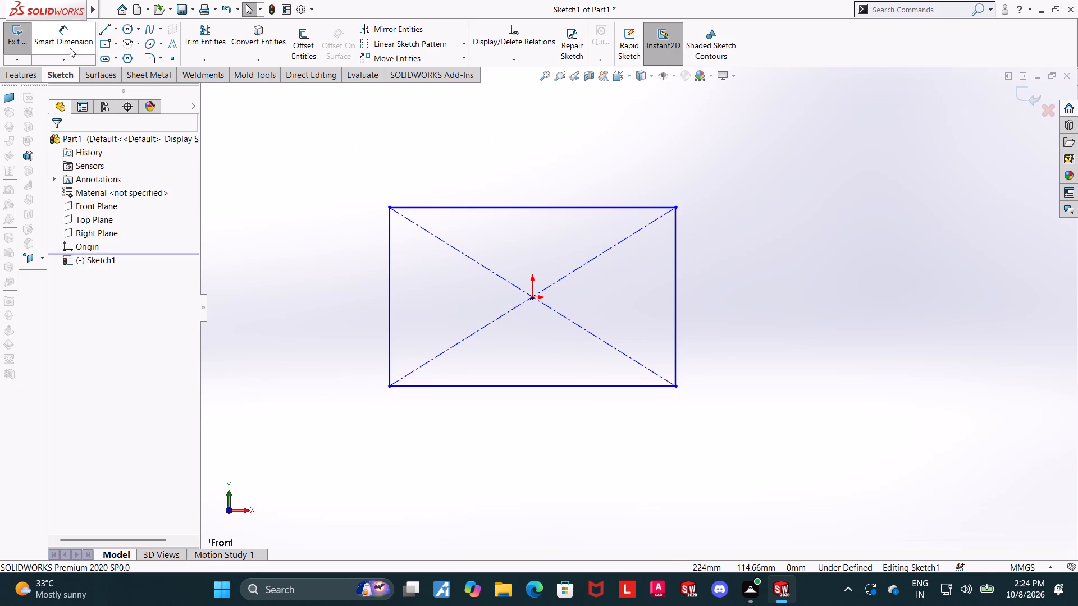
Dimension the rectangle's top edge to a width of 36 mm.
{"action": "left_click", "coordinate": [70, 48]}
{"action": "left_click", "coordinate": [586, 210]}
{"action": "left_click", "coordinate": [569, 172]}
{"action": "type", "text": "36"}
{"action": "key", "text": "Return"}
{"action": "key", "text": "Escape"}
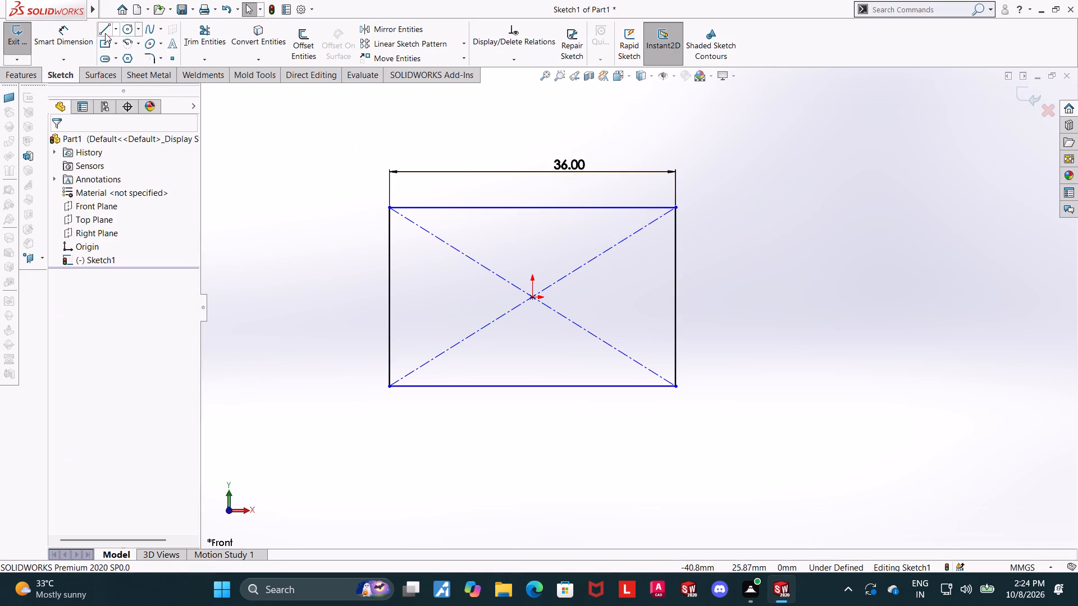
Dimension the rectangle's right vertical edge to a height of 29 mm.
{"action": "left_click", "coordinate": [91, 38]}
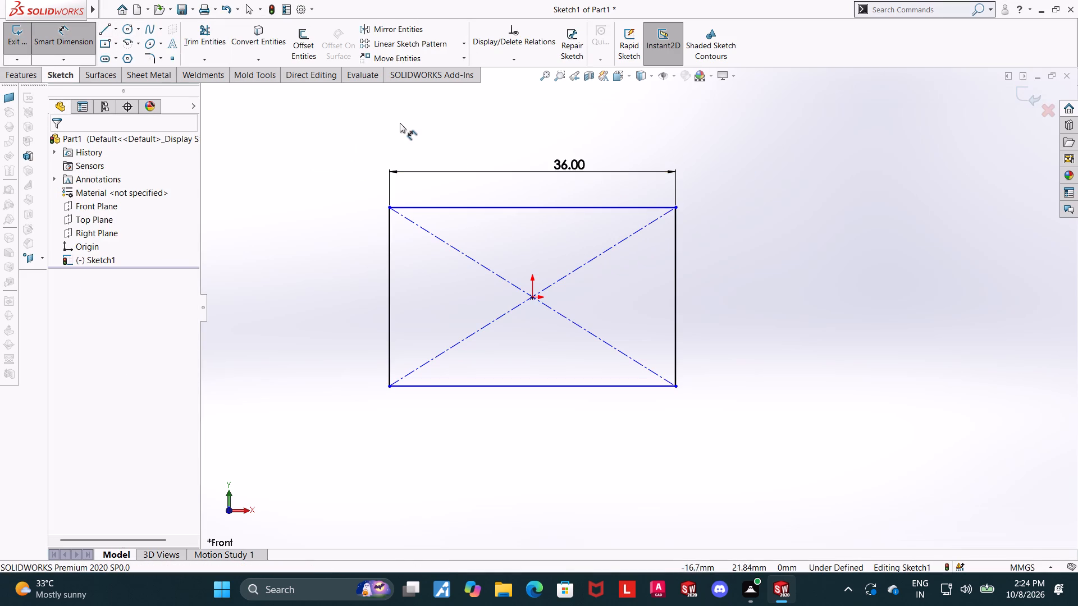
{"action": "left_click", "coordinate": [673, 268]}
{"action": "left_click", "coordinate": [772, 275]}
{"action": "type", "text": "29"}
{"action": "key", "text": "Return"}
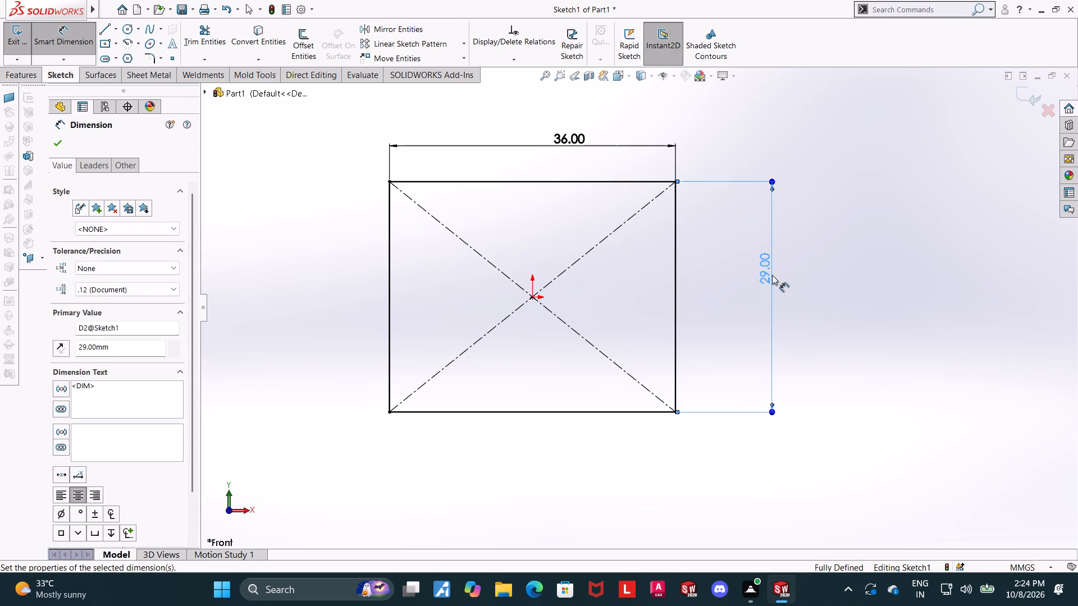
{"action": "key", "text": "Escape"}
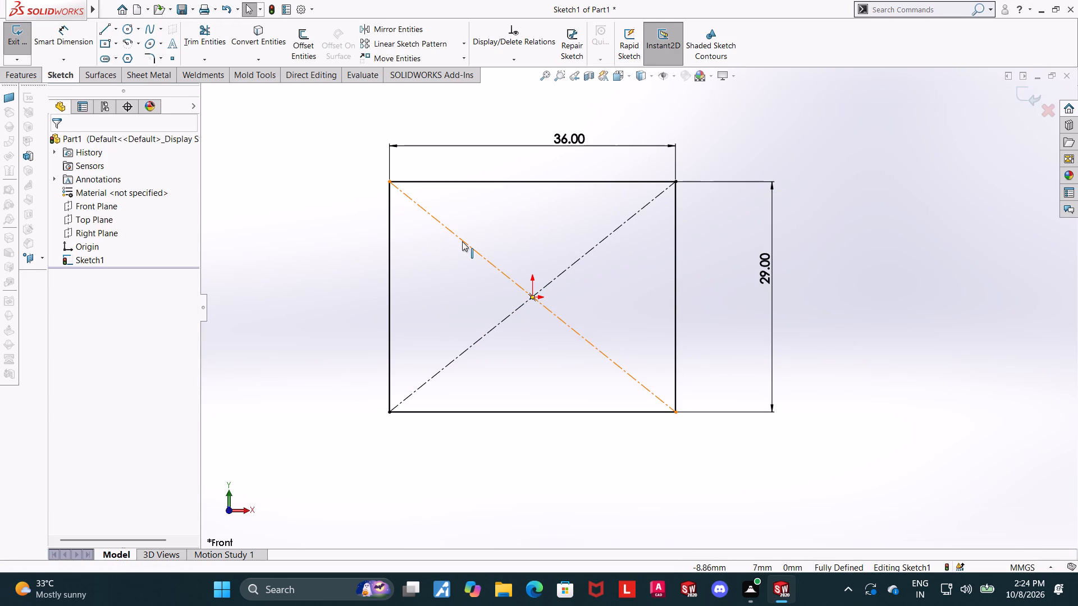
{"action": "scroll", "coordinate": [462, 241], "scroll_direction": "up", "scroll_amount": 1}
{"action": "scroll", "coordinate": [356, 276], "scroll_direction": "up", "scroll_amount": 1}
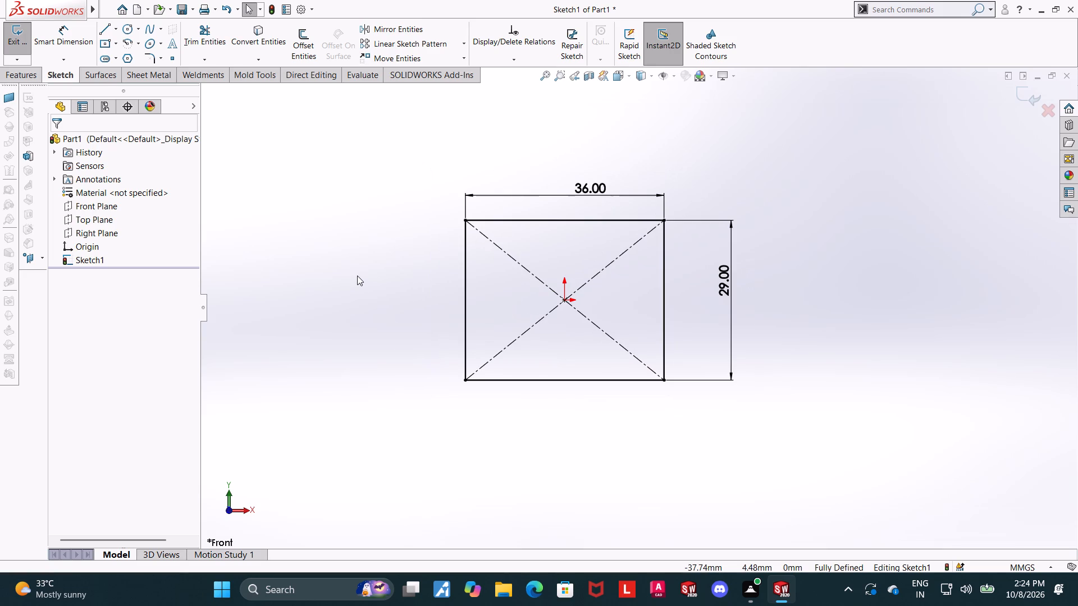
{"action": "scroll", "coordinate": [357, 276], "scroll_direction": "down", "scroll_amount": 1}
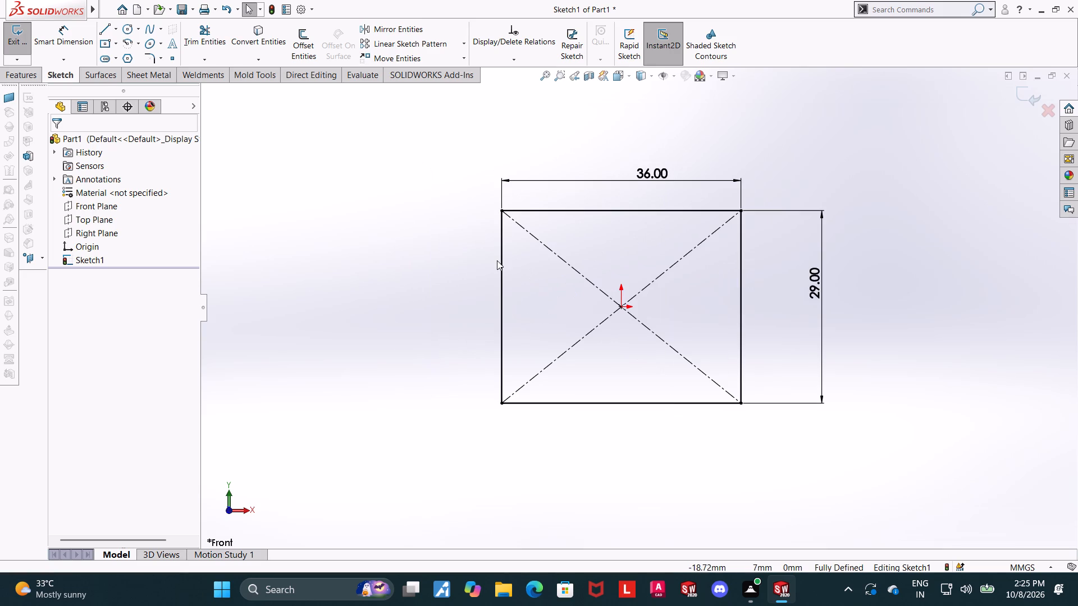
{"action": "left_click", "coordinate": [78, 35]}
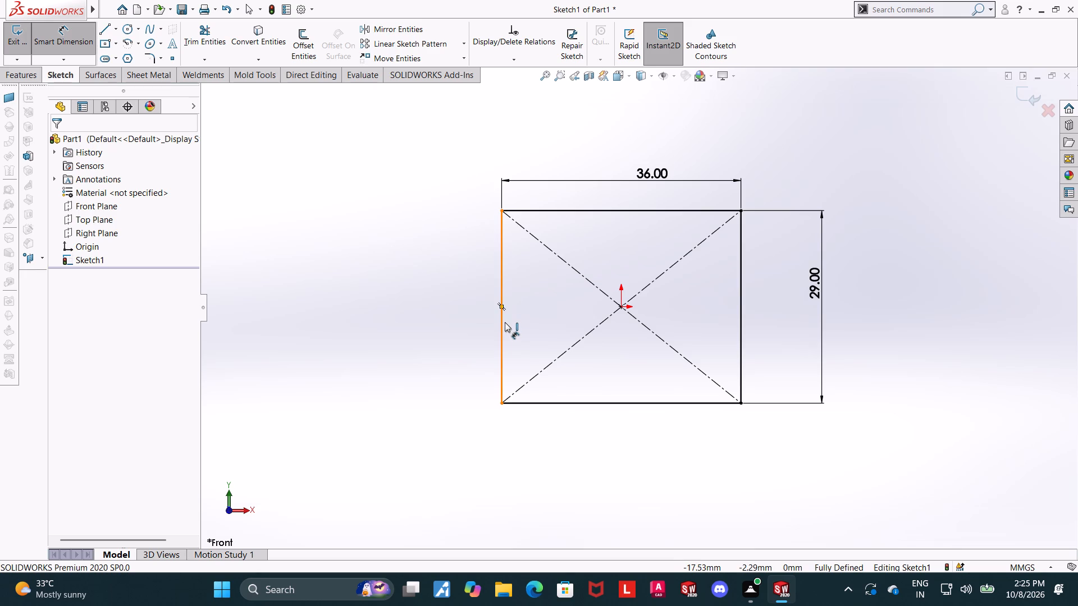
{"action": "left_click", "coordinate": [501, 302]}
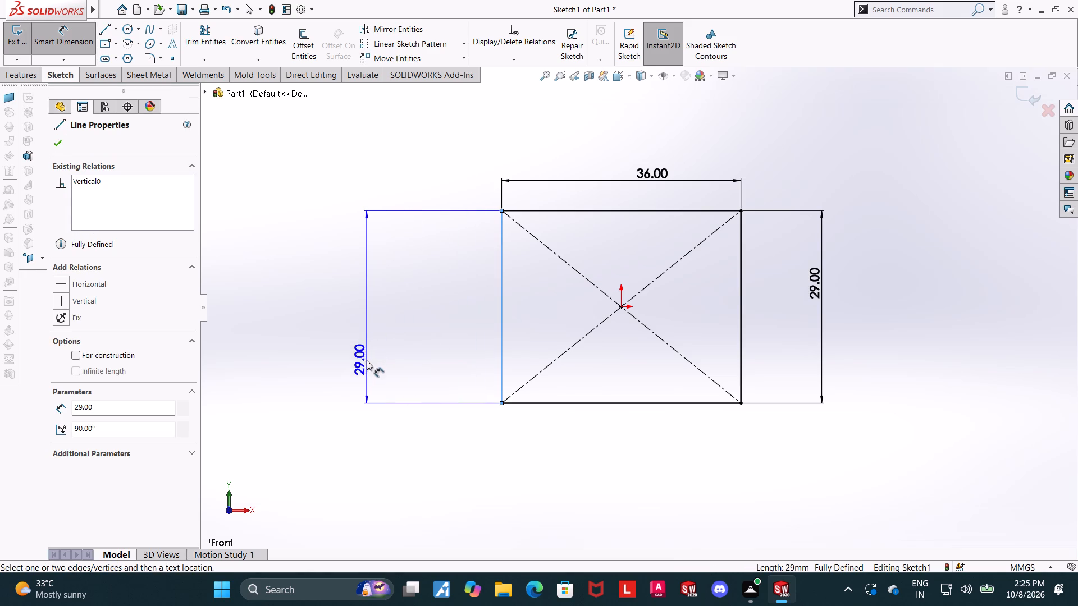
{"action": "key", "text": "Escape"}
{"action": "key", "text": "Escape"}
Sketch a corner rectangle about 29 mm by 18 mm, extending left from the first rectangle's lower-left corner.
{"action": "left_click", "coordinate": [120, 42]}
{"action": "key", "text": "Escape"}
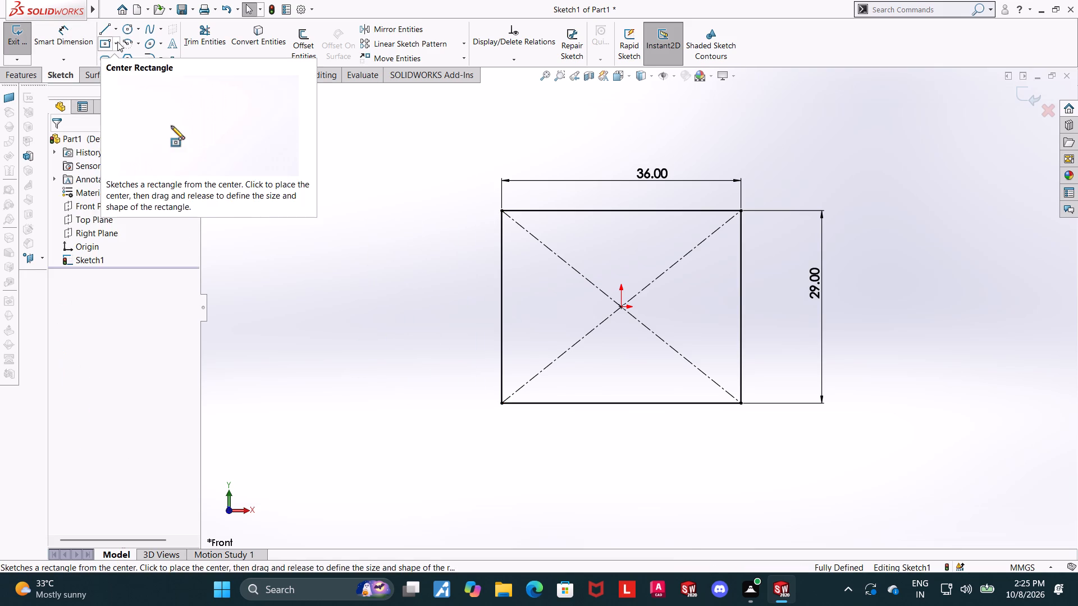
{"action": "left_click", "coordinate": [117, 42]}
{"action": "left_click", "coordinate": [116, 56]}
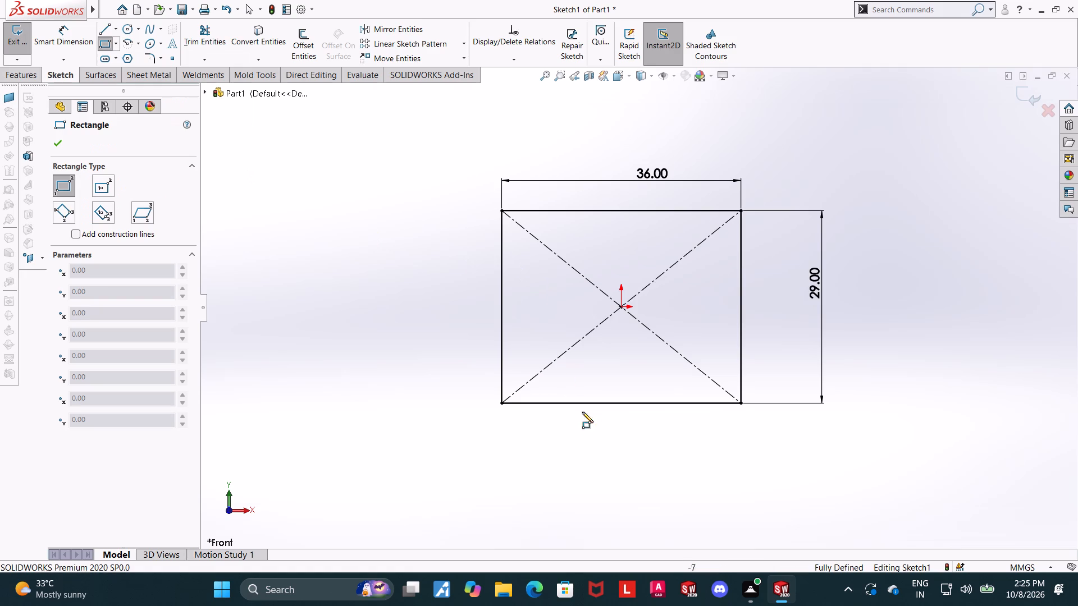
{"action": "left_click", "coordinate": [498, 405]}
{"action": "key", "text": "Escape"}
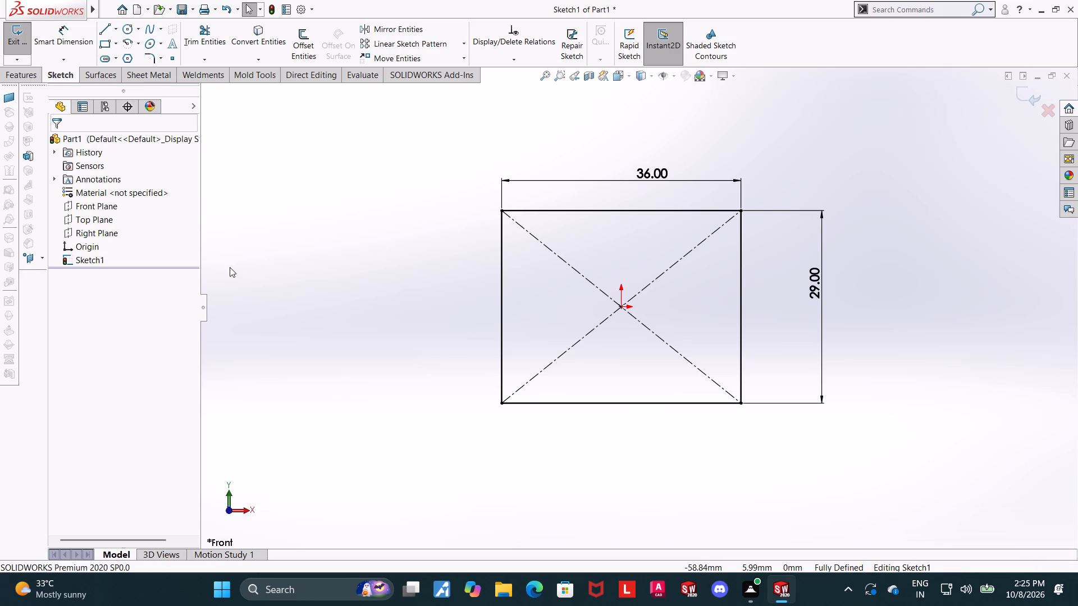
{"action": "left_click", "coordinate": [51, 39]}
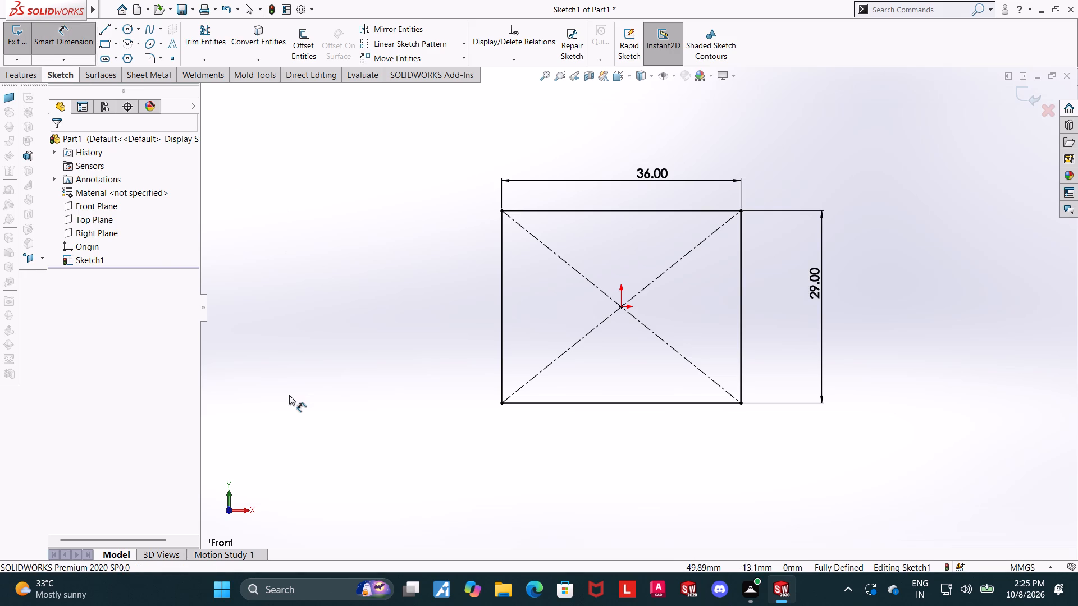
{"action": "left_click", "coordinate": [109, 40]}
{"action": "left_click", "coordinate": [501, 403]}
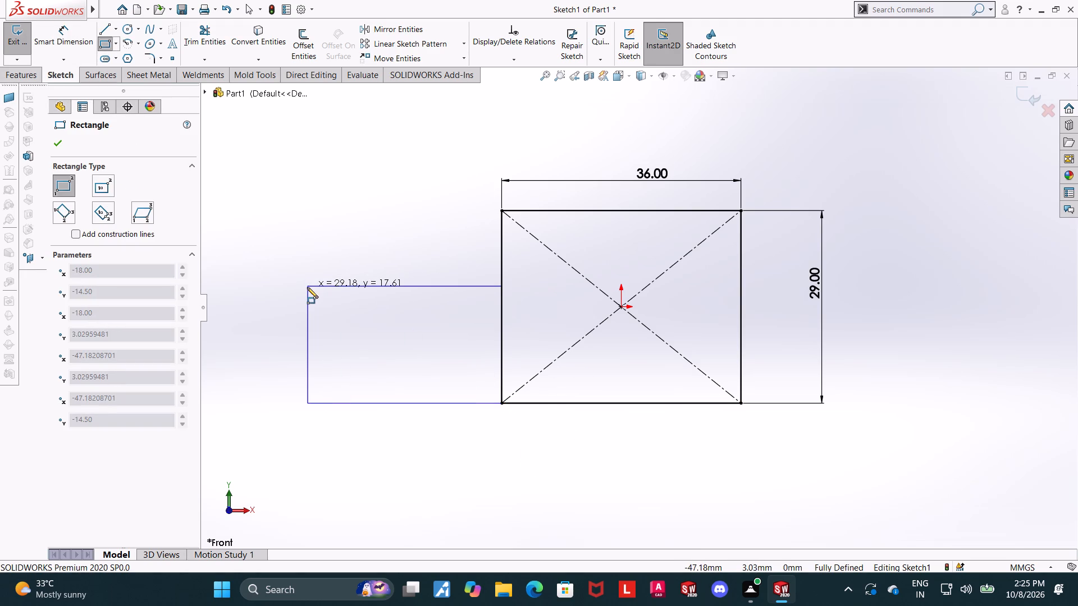
{"action": "left_click", "coordinate": [307, 287]}
{"action": "key", "text": "Escape"}
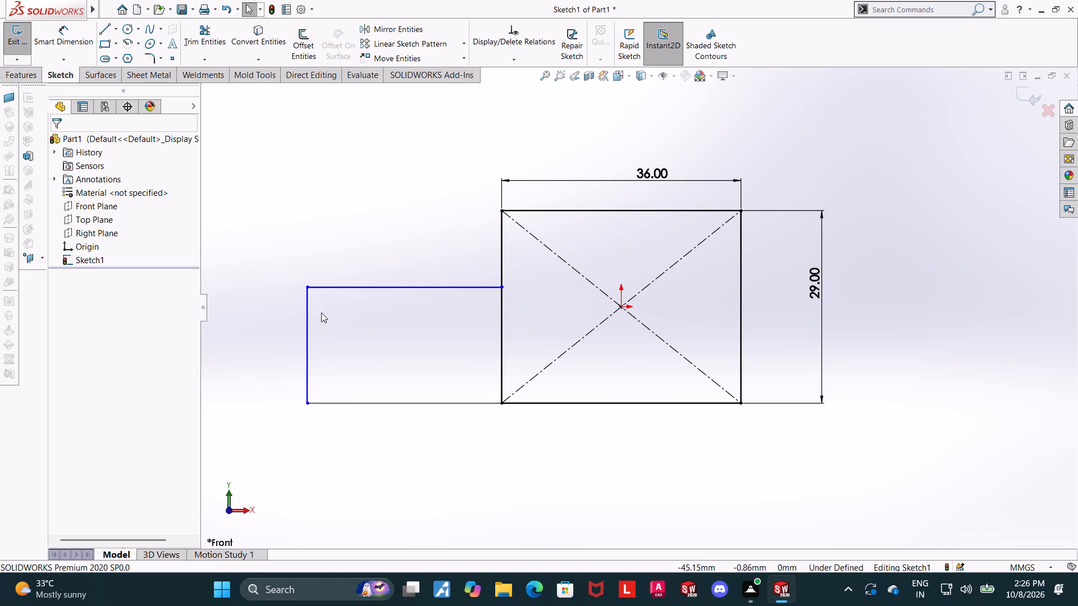
Dimension the top edge of the smaller left rectangle to a width of 24 mm.
{"action": "left_click", "coordinate": [50, 40]}
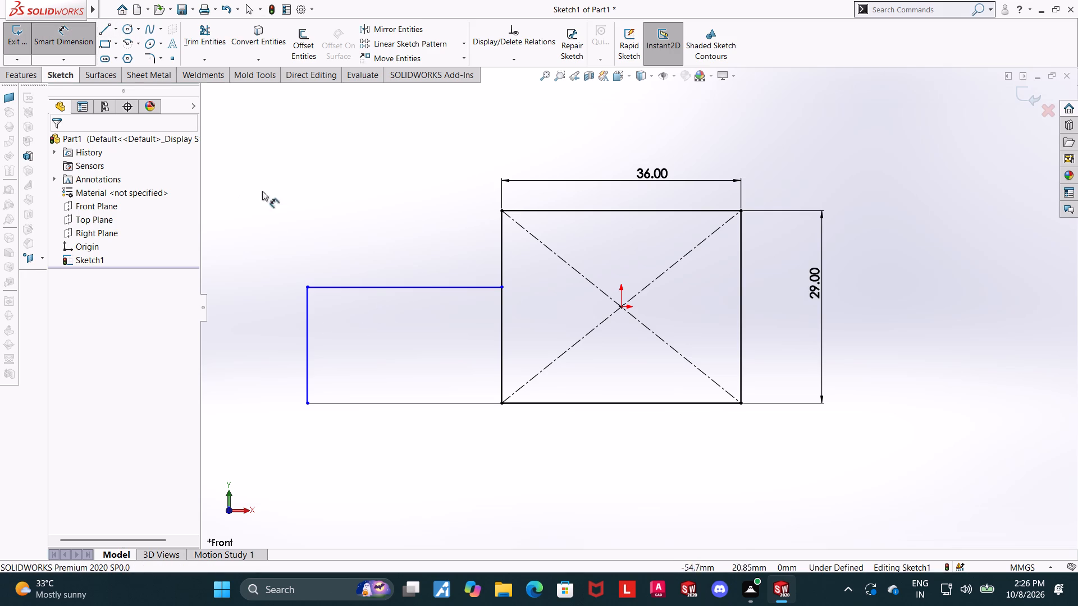
{"action": "left_click", "coordinate": [368, 289]}
{"action": "left_click", "coordinate": [359, 334]}
{"action": "type", "text": "24"}
{"action": "key", "text": "Return"}
{"action": "key", "text": "Escape"}
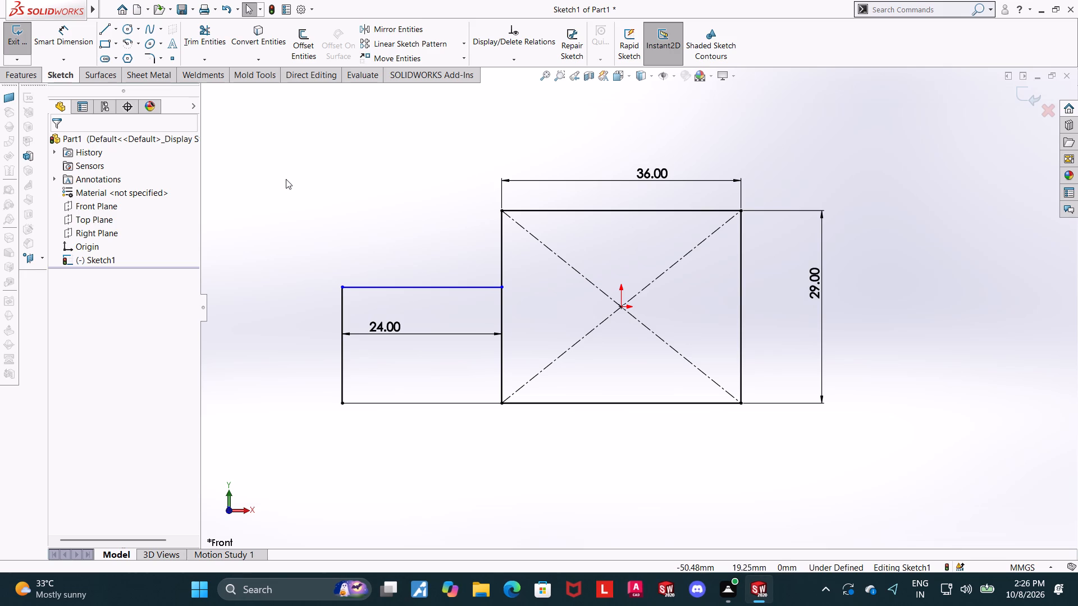
Dimension the distance between the smaller rectangle's top and bottom edges as 18 mm.
{"action": "left_click", "coordinate": [45, 48]}
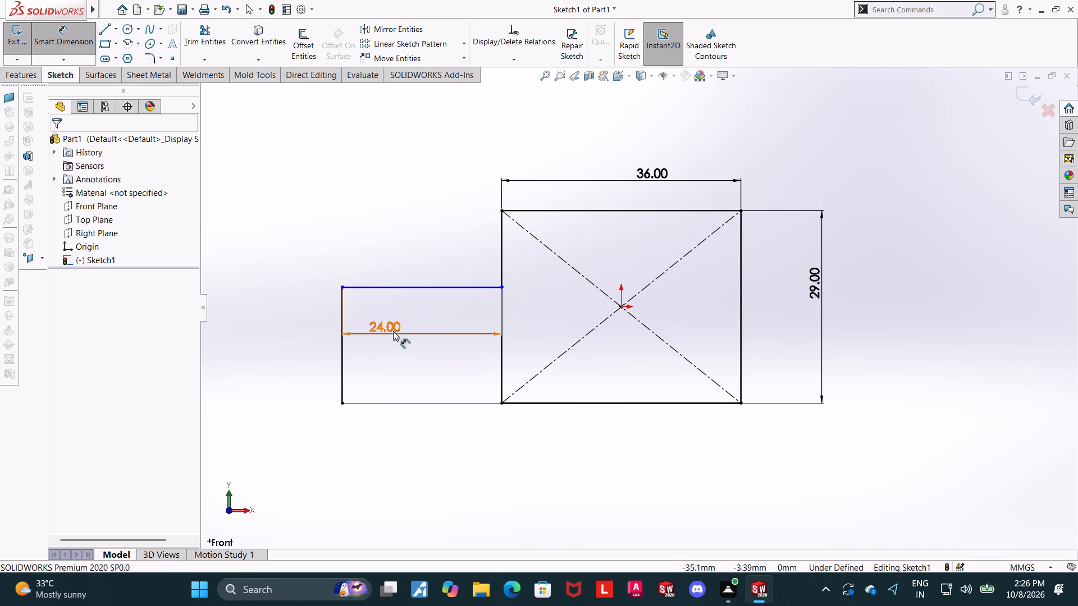
{"action": "left_click", "coordinate": [405, 290]}
{"action": "left_click", "coordinate": [405, 401]}
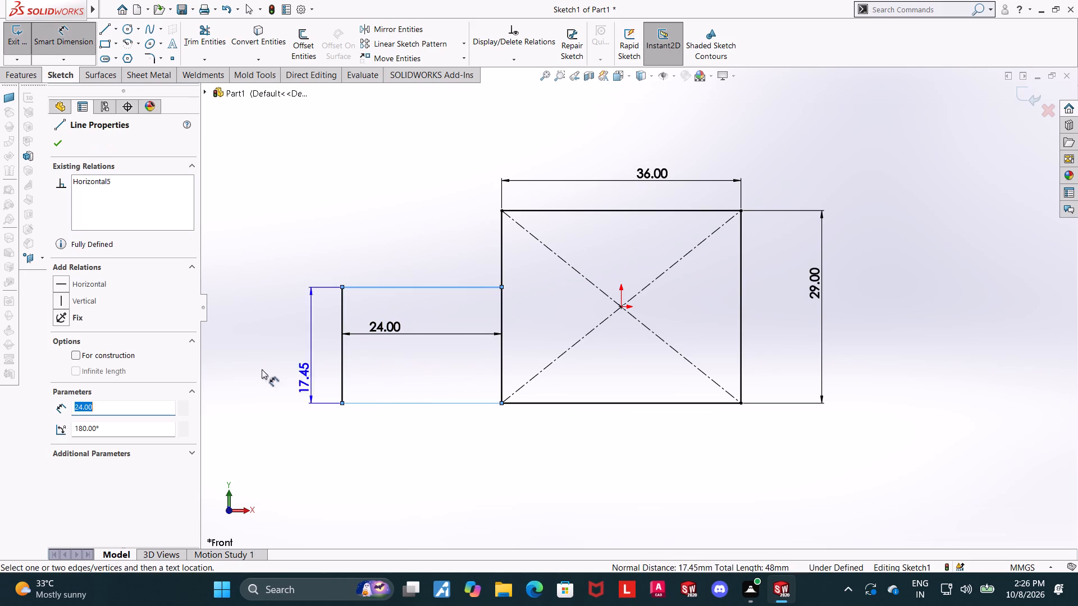
{"action": "left_click", "coordinate": [234, 362]}
{"action": "type", "text": "18"}
{"action": "key", "text": "Return"}
{"action": "key", "text": "Escape"}
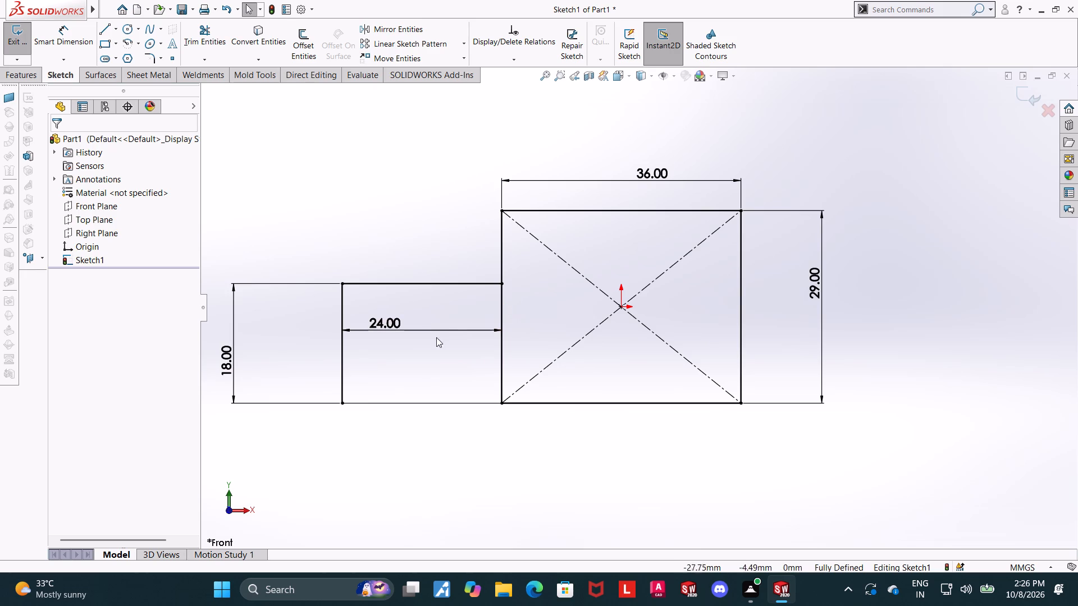
Trim away the shared vertical segment between the two rectangles to form one stepped outline.
{"action": "left_click", "coordinate": [207, 42]}
{"action": "left_click_drag", "start_coordinate": [516, 297], "coordinate": [496, 298]}
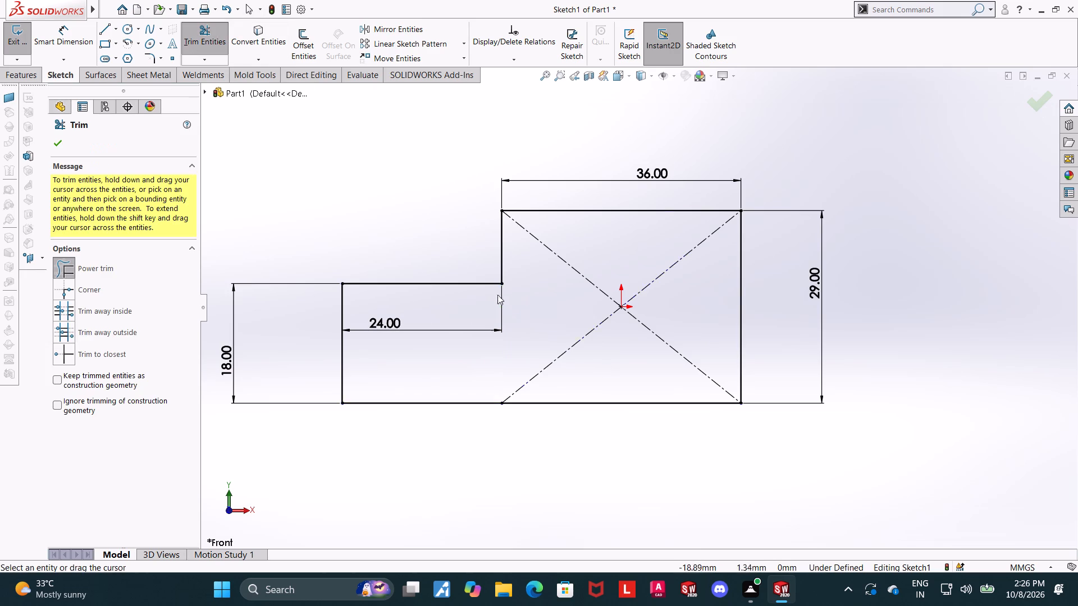
{"action": "key", "text": "Escape"}
{"action": "key", "text": "Escape"}
{"action": "key", "text": "Escape"}
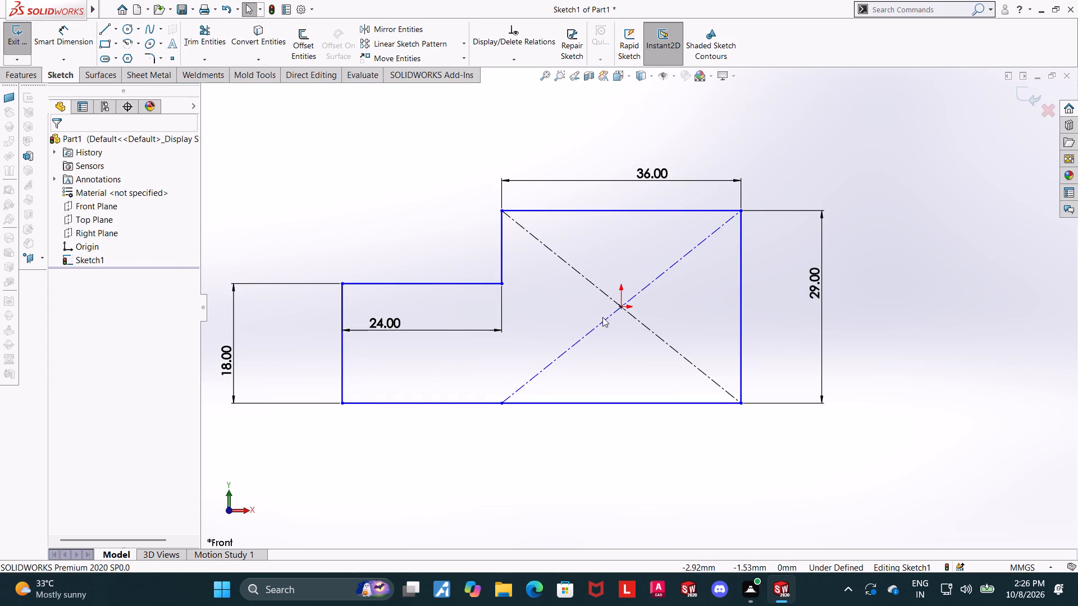
{"action": "key", "text": "Escape"}
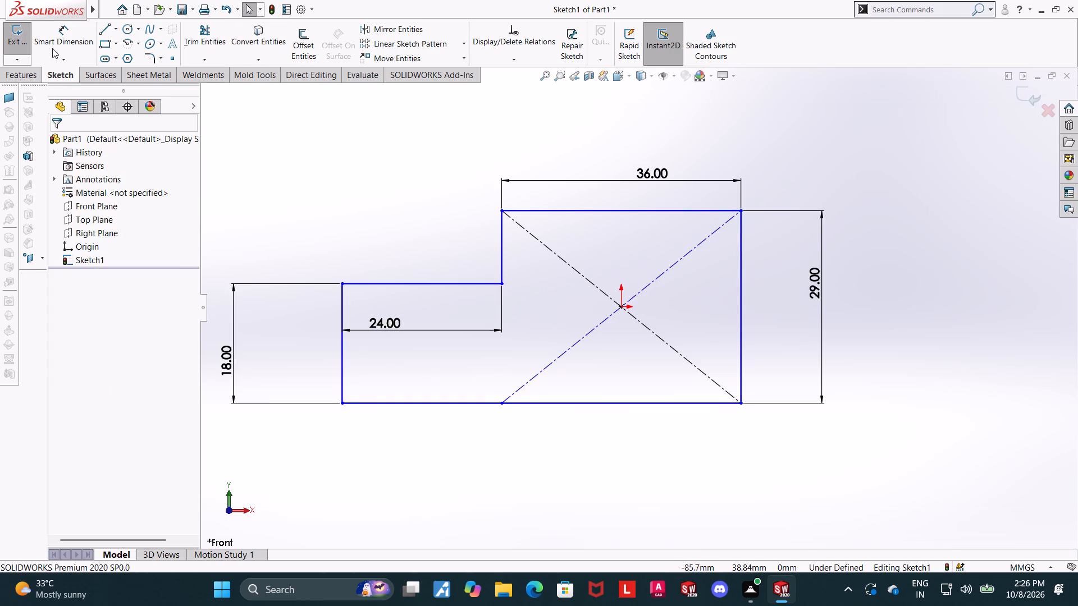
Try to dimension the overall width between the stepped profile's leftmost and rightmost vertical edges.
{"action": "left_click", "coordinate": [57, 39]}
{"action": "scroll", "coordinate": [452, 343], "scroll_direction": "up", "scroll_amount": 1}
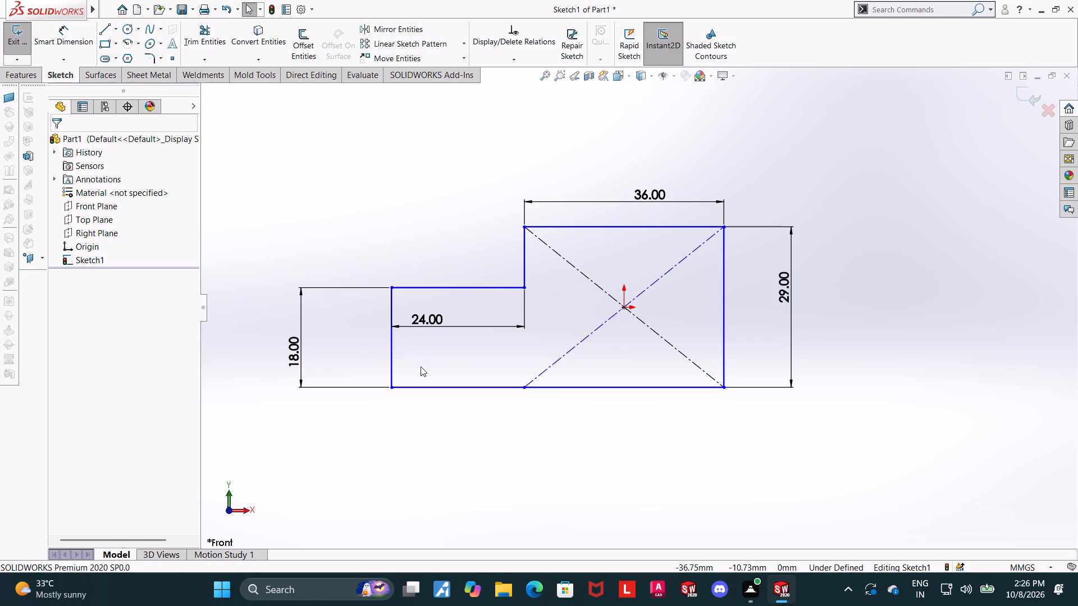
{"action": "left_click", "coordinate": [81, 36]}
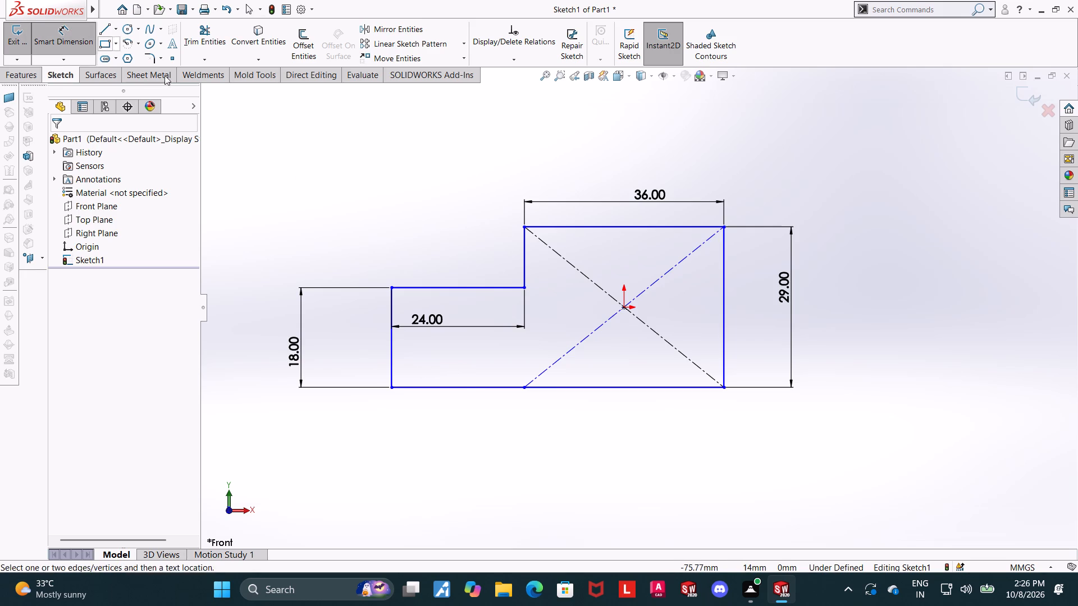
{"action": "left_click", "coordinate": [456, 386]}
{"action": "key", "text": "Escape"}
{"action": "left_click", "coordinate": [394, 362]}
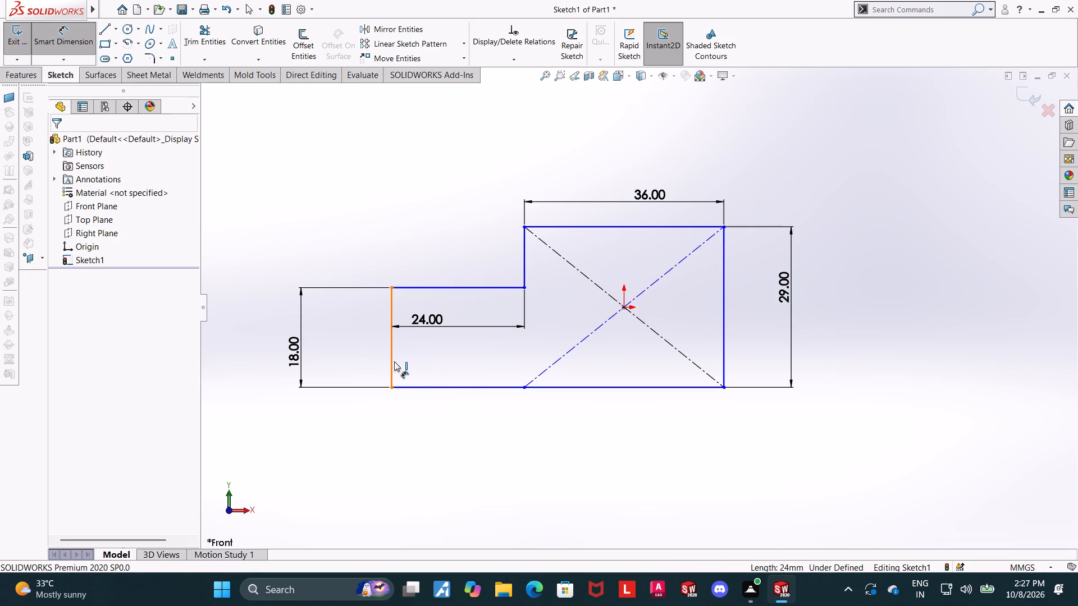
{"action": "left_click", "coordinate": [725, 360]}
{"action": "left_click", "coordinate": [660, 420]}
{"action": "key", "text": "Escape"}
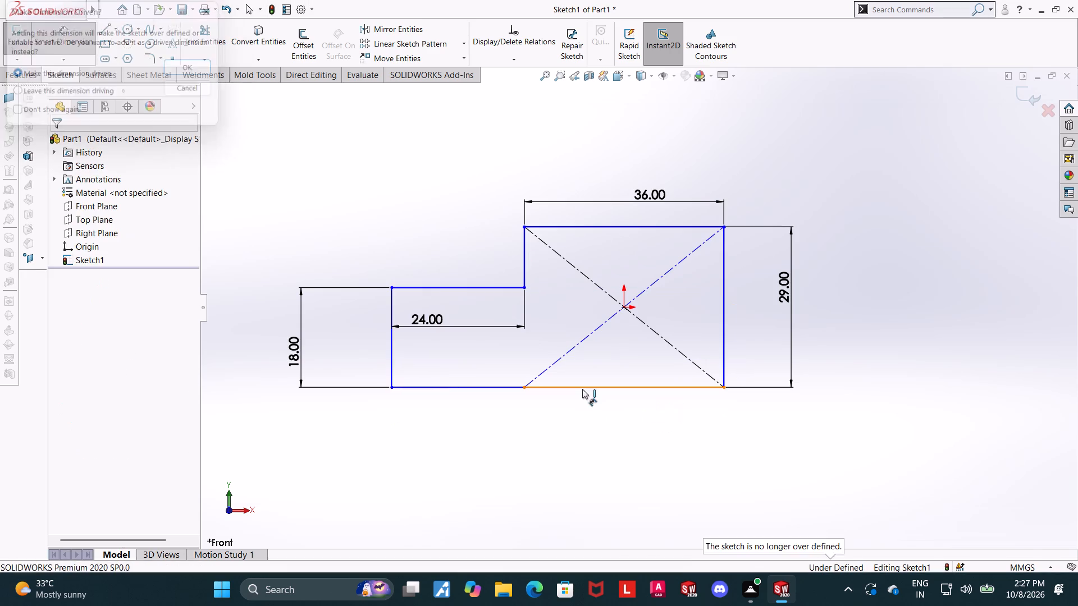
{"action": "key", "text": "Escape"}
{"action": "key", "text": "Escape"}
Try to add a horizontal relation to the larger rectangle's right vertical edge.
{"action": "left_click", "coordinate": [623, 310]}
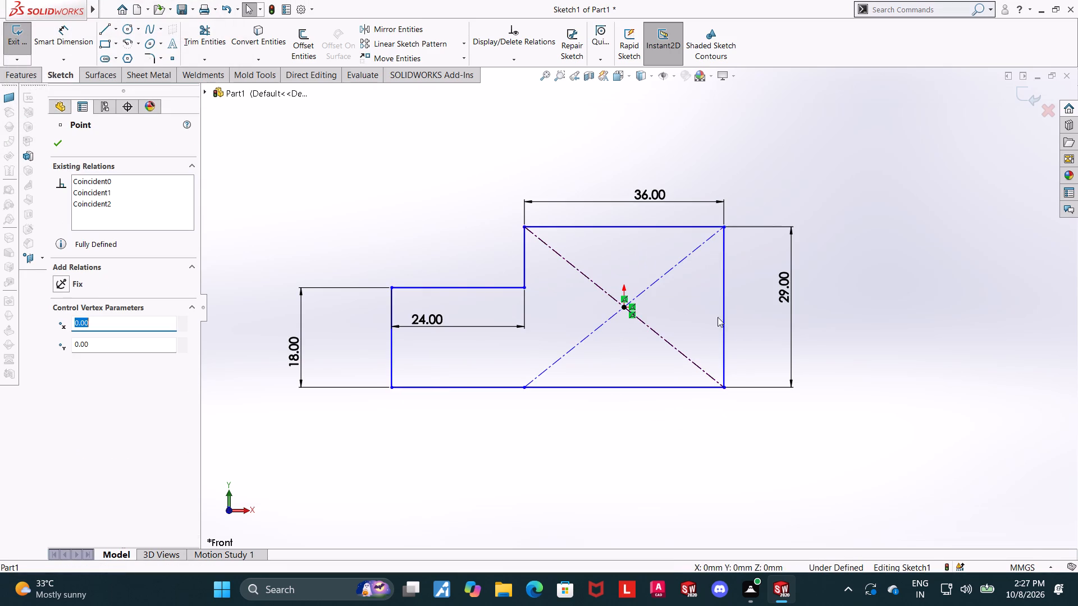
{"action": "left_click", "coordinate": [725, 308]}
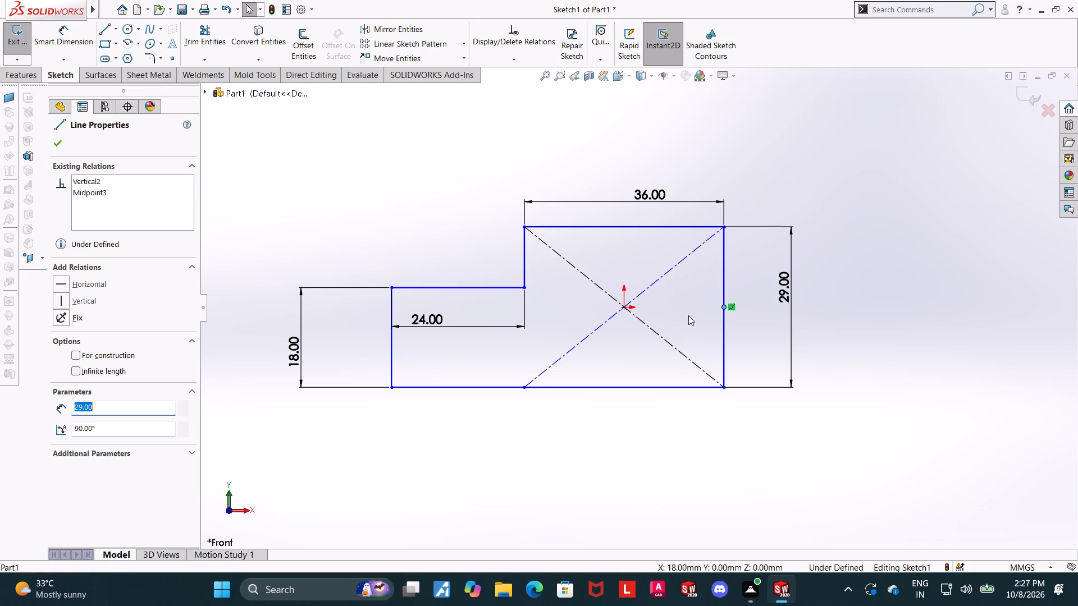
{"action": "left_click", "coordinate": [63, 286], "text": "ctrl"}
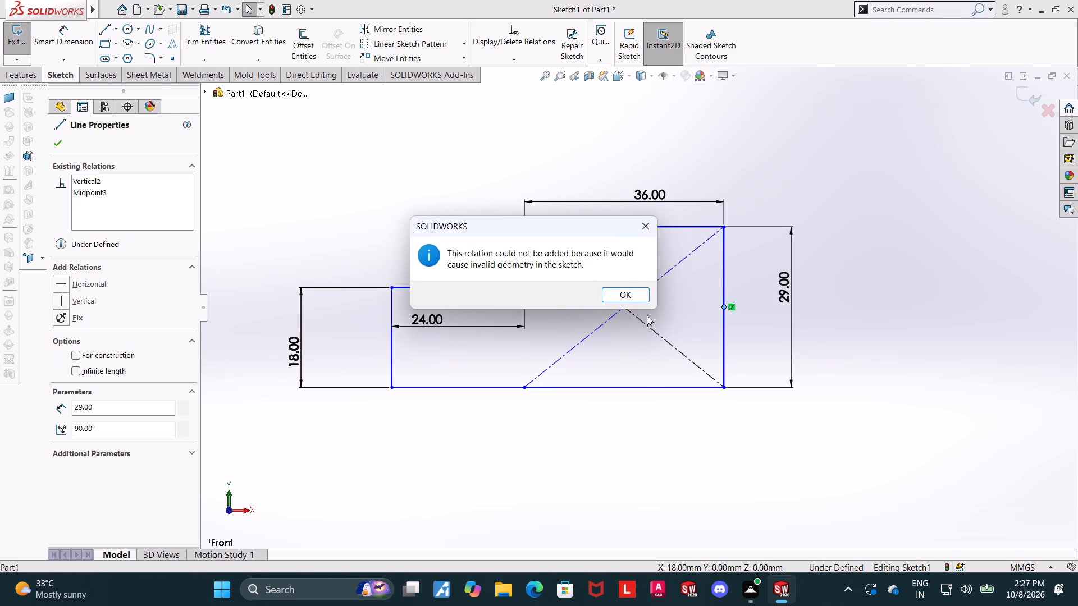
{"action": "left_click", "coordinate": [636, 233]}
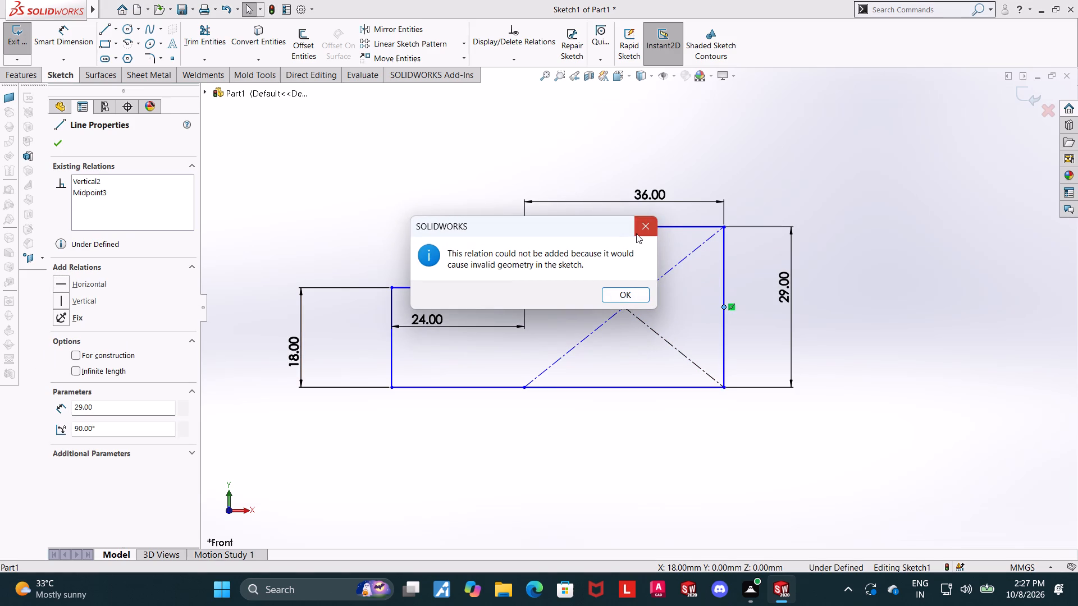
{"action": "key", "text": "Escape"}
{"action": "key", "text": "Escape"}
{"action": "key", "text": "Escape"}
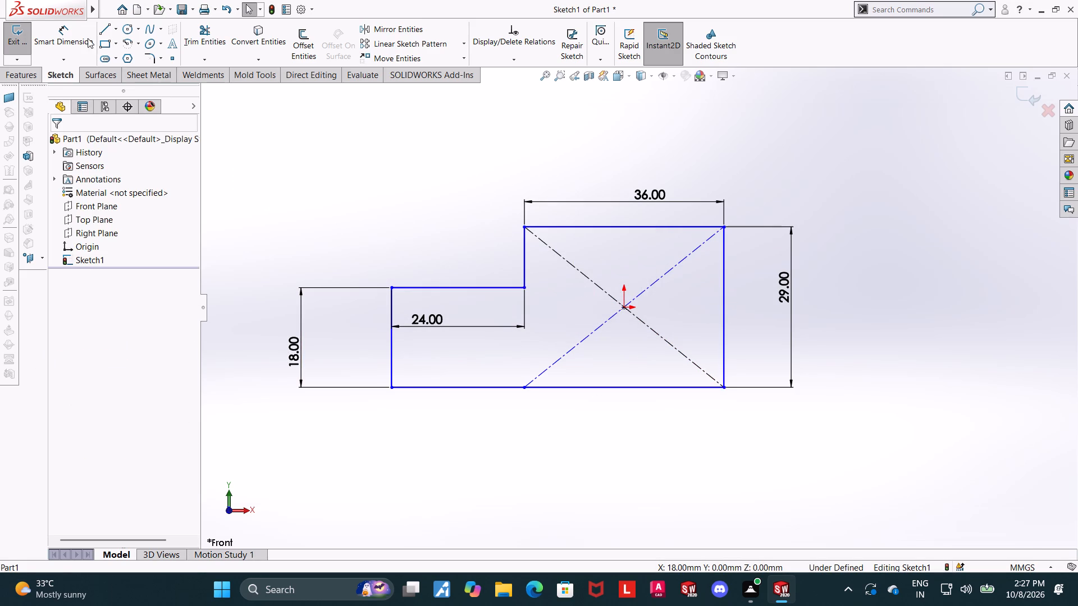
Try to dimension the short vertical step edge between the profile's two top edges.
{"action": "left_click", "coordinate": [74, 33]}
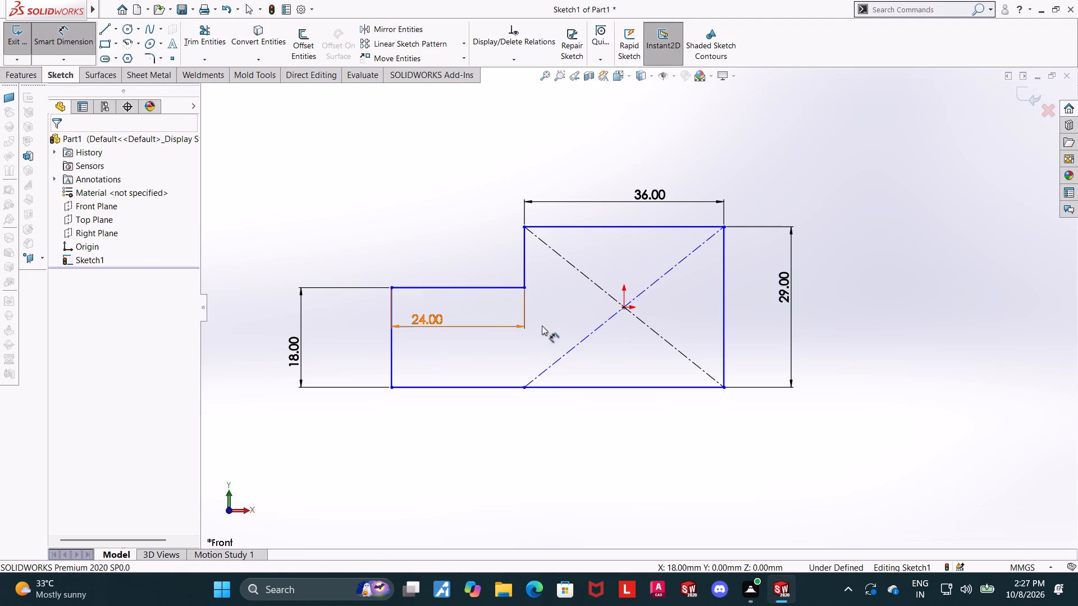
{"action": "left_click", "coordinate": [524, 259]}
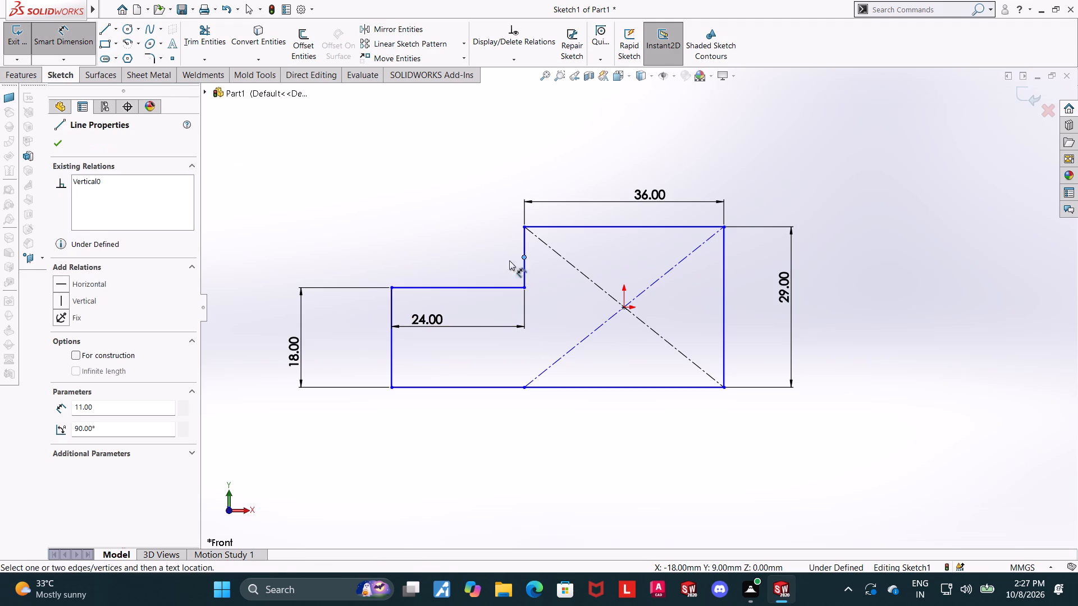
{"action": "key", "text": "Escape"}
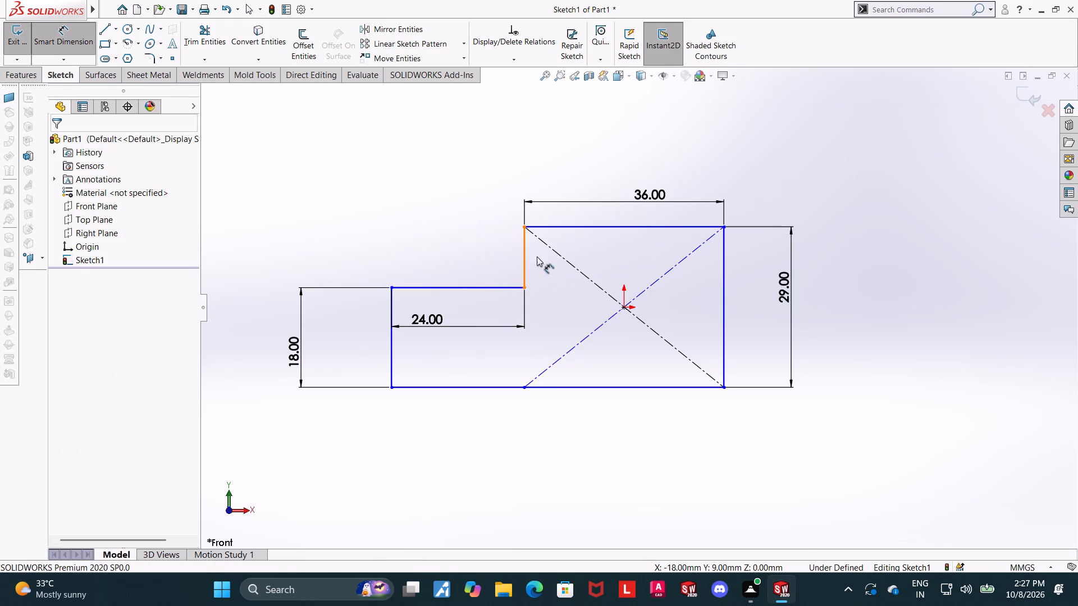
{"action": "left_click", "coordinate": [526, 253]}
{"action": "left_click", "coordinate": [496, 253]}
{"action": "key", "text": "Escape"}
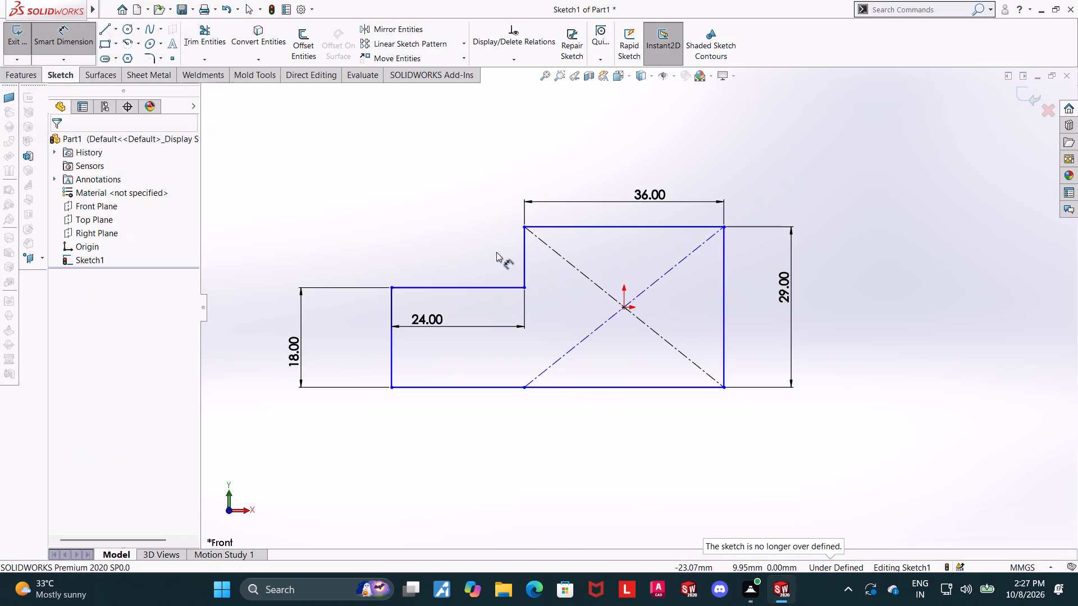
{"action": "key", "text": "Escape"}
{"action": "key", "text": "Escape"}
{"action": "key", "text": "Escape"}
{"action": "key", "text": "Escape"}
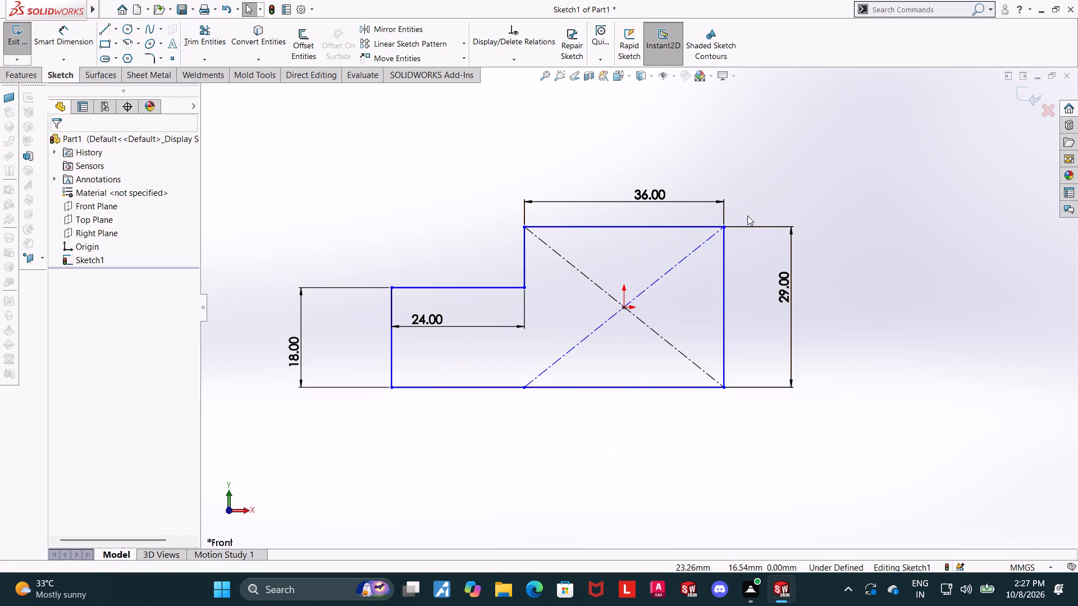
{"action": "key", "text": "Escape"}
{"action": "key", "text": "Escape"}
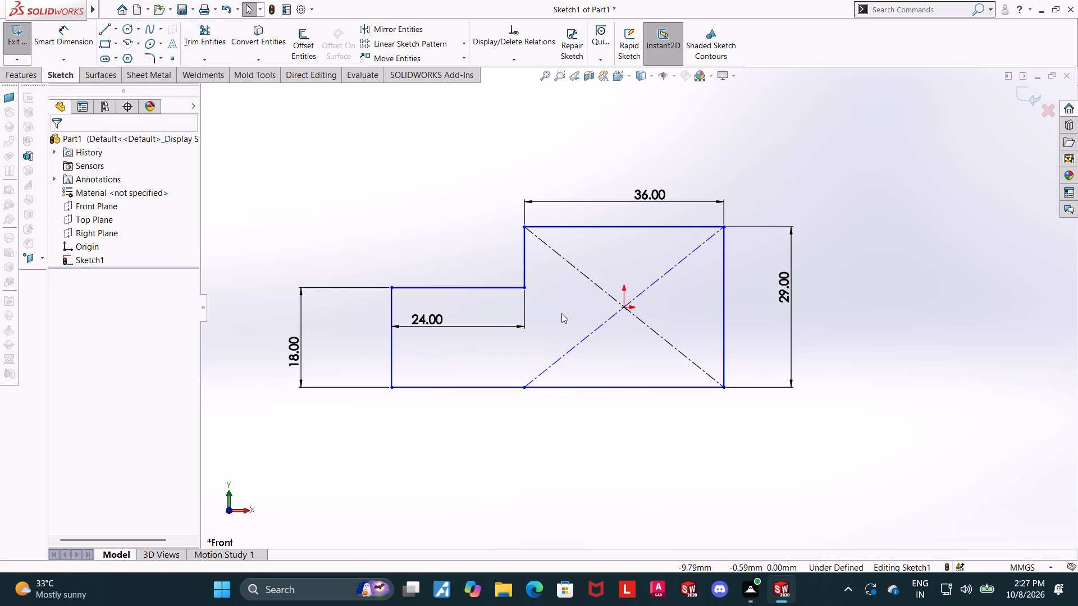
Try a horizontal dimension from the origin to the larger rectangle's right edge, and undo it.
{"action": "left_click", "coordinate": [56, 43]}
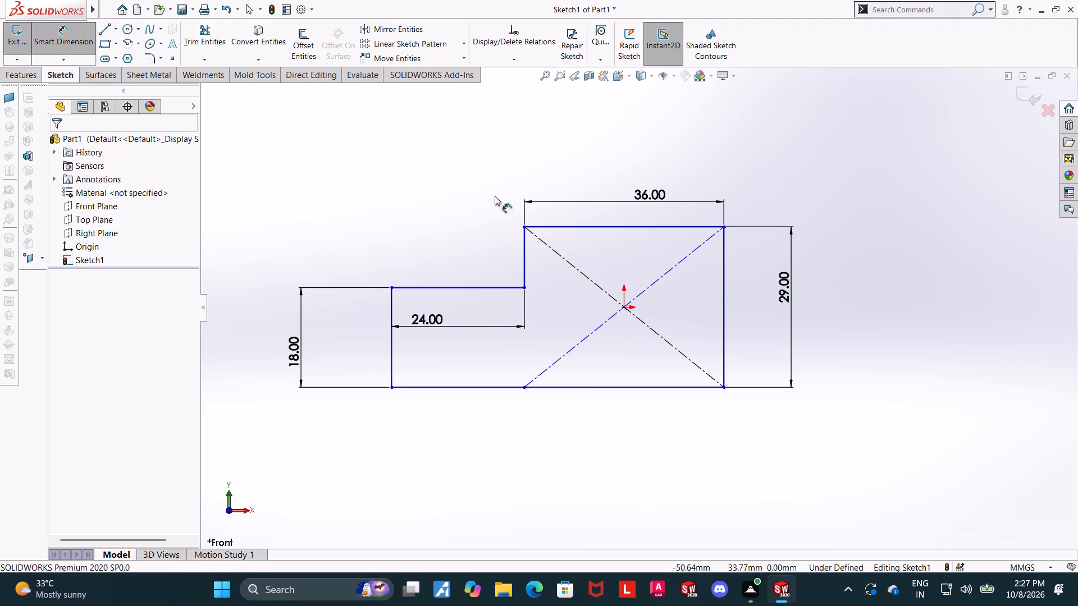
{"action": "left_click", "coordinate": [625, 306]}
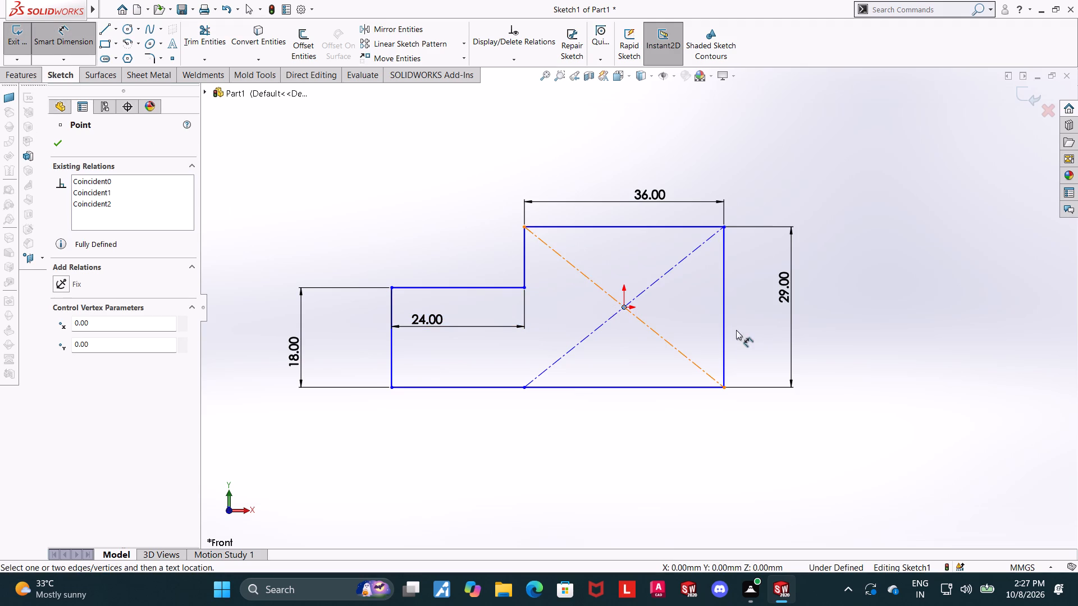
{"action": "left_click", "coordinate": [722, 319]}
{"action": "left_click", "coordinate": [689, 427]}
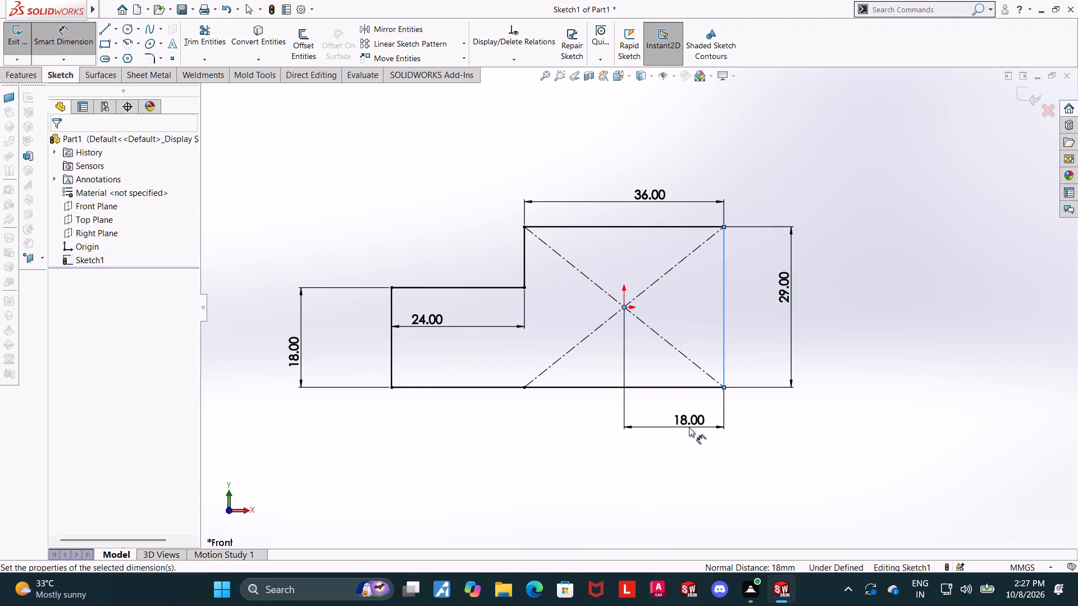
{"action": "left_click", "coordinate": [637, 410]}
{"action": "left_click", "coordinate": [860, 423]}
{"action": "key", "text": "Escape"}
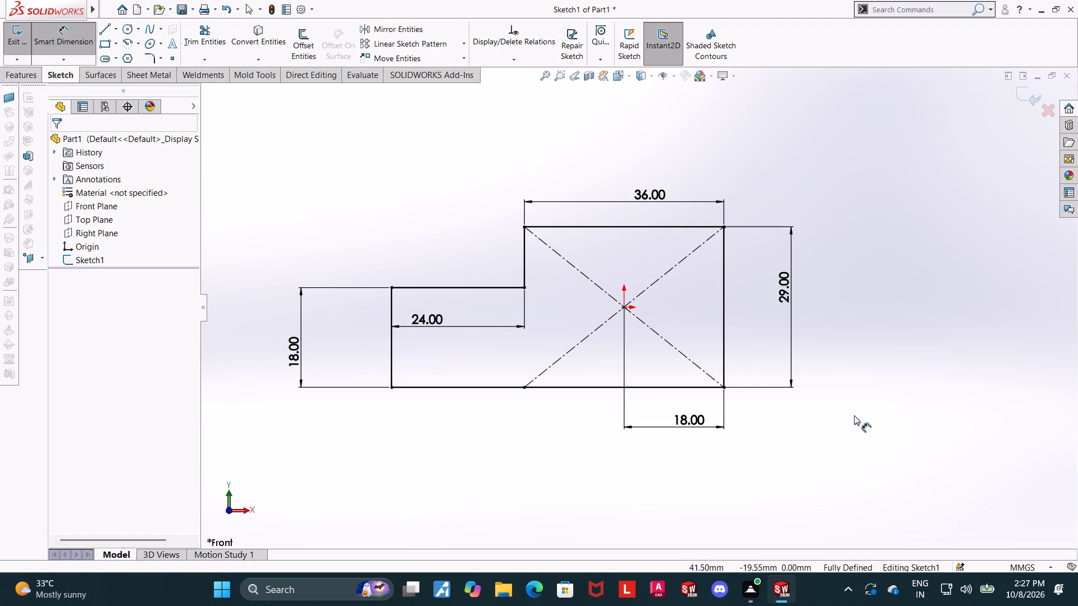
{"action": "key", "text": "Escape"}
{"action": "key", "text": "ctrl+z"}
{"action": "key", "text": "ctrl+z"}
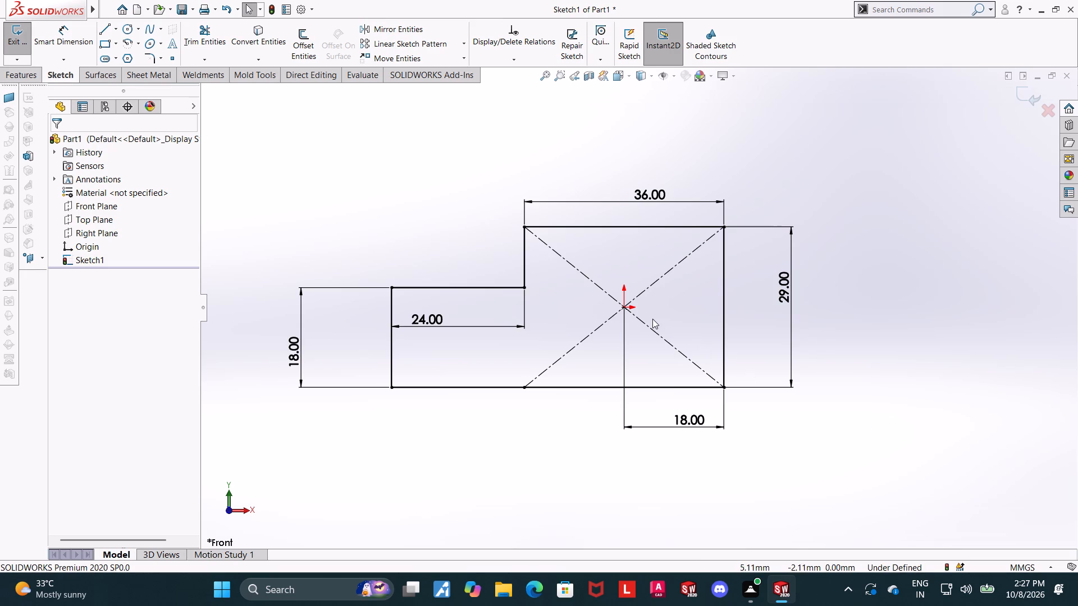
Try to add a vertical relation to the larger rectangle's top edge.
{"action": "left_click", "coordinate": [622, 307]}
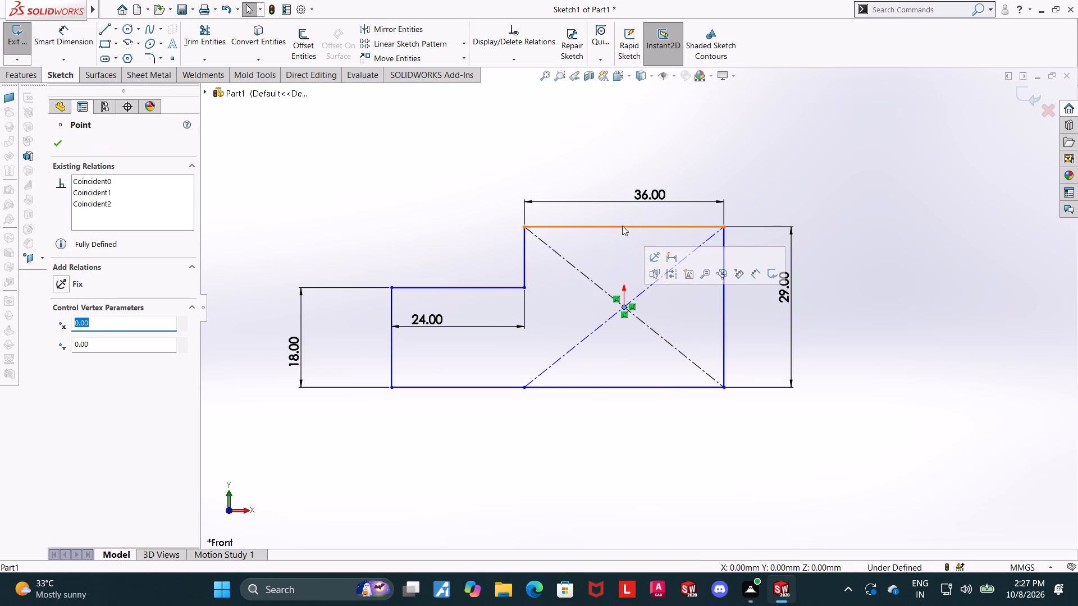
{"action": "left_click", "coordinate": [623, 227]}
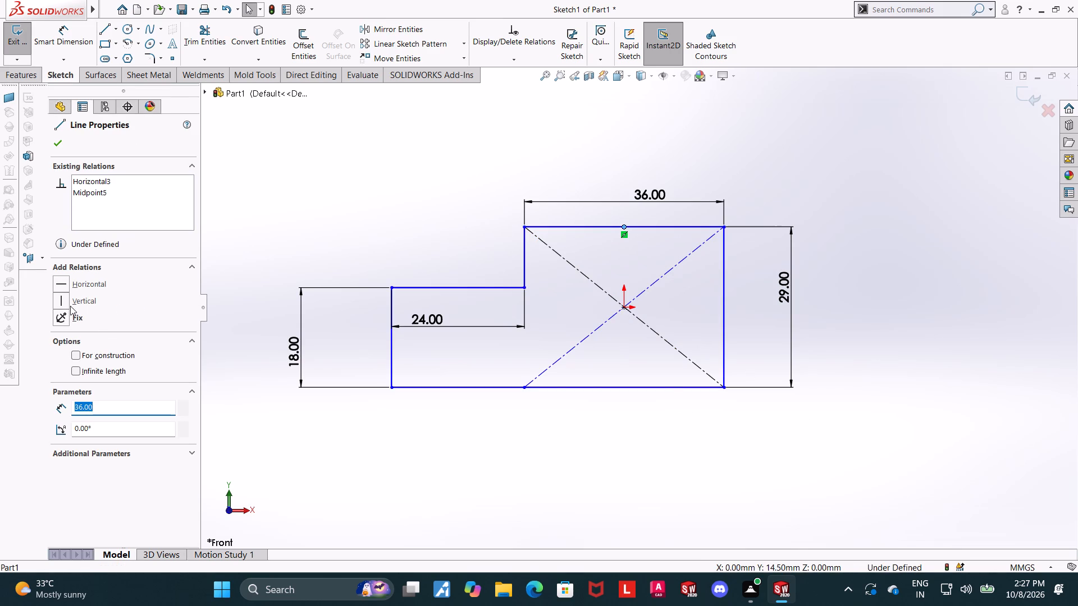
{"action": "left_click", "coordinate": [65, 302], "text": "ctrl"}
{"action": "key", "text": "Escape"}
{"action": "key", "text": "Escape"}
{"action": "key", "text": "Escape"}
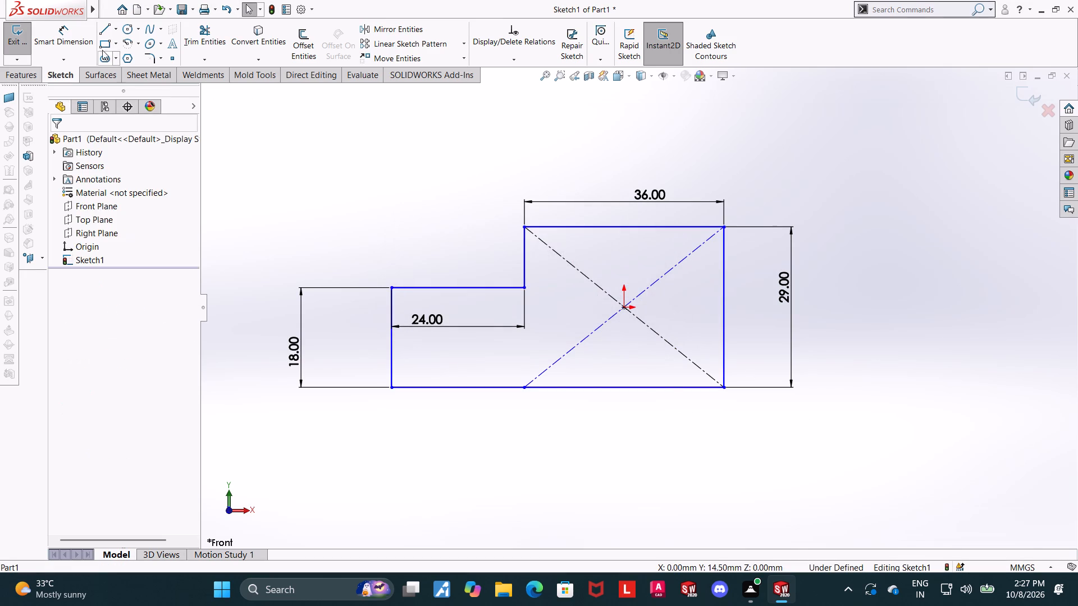
Dimension the horizontal distance from the origin to the short vertical step edge as 18 mm.
{"action": "left_click", "coordinate": [74, 25]}
{"action": "left_click", "coordinate": [623, 309]}
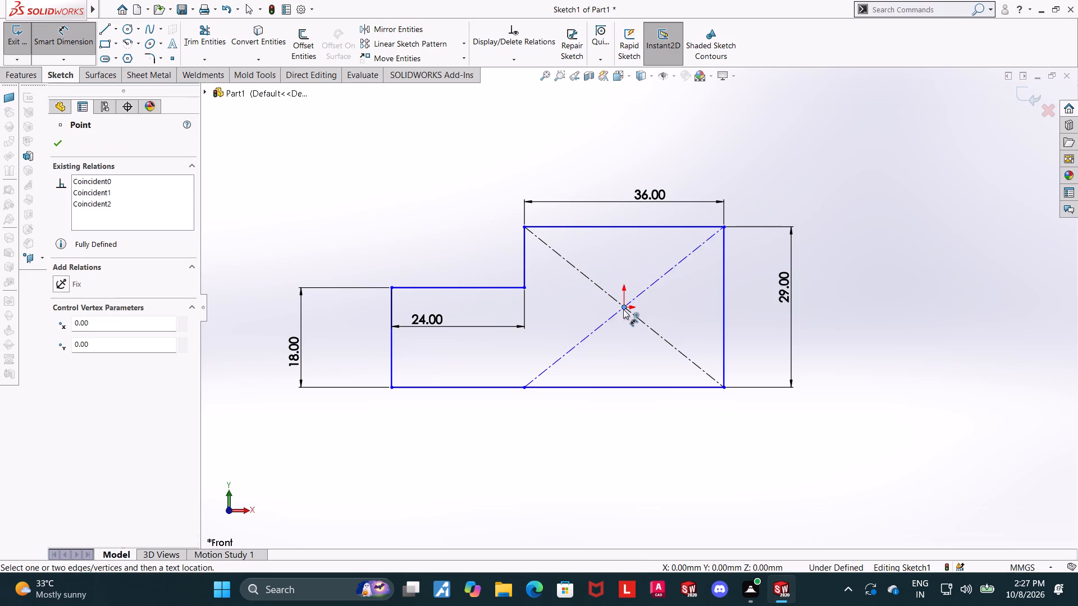
{"action": "left_click", "coordinate": [524, 271]}
{"action": "left_click", "coordinate": [563, 458]}
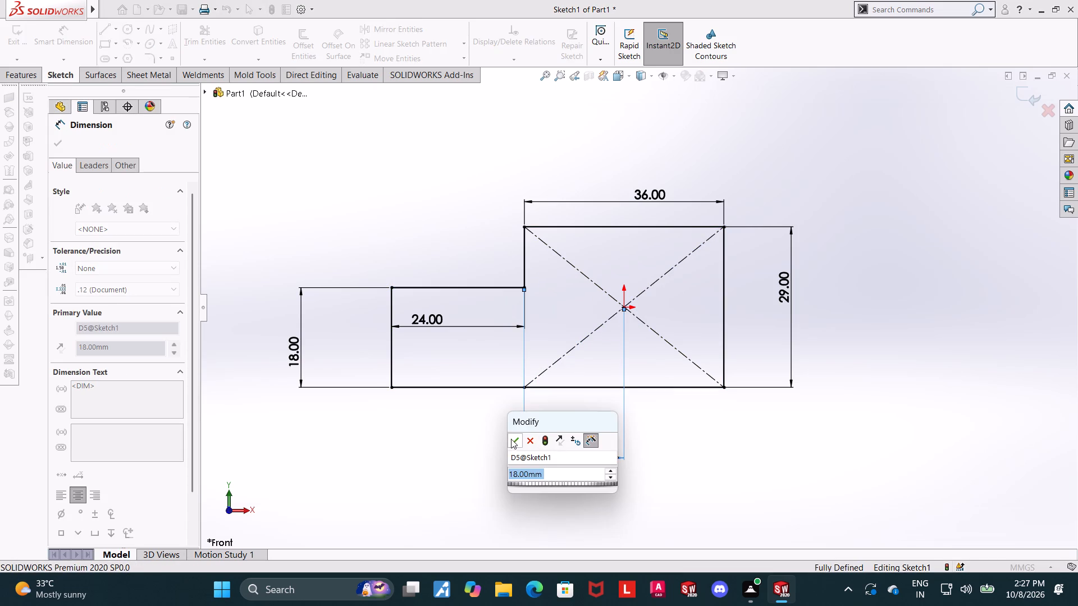
{"action": "left_click", "coordinate": [510, 439]}
{"action": "key", "text": "Escape"}
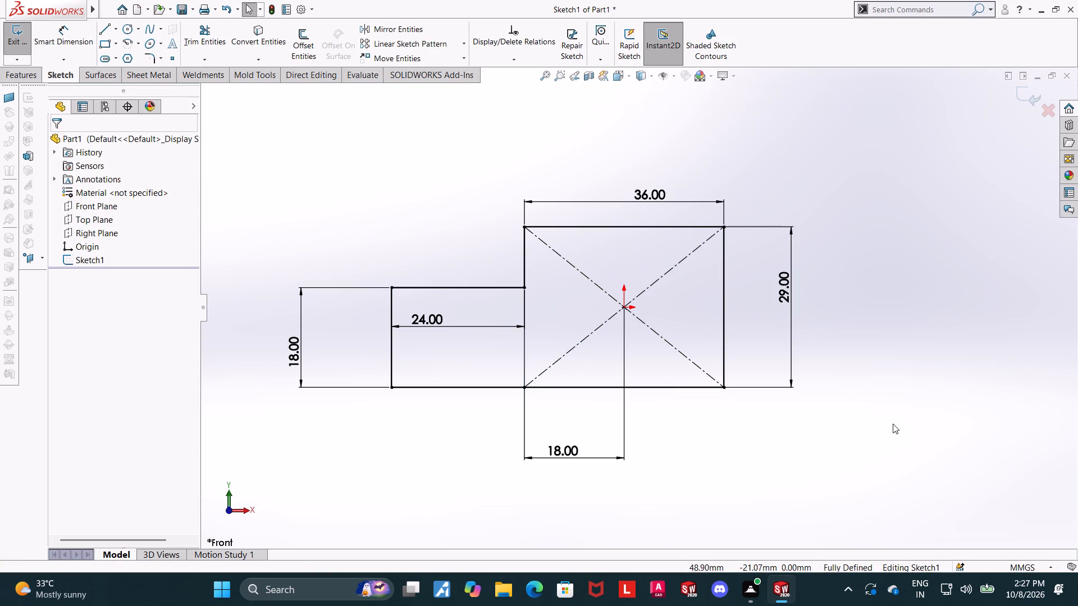
Exit the sketch and extrude the stepped profile as a Mid Plane boss with a depth of 24 mm.
{"action": "scroll", "coordinate": [896, 424], "scroll_direction": "up", "scroll_amount": 1}
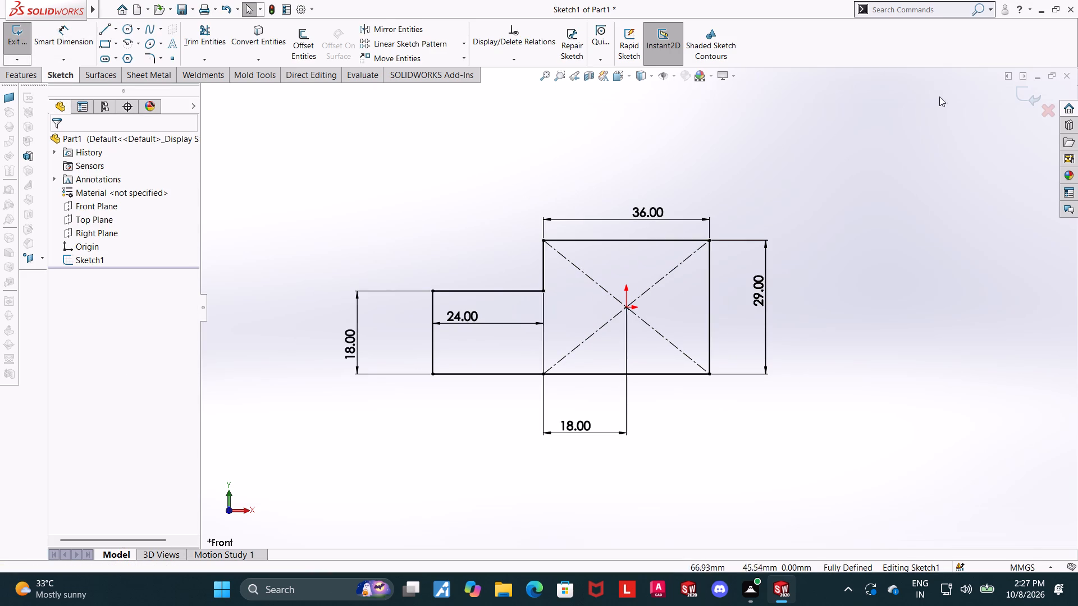
{"action": "left_click", "coordinate": [1020, 96]}
{"action": "scroll", "coordinate": [488, 282], "scroll_direction": "up", "scroll_amount": 1}
{"action": "middle_click_drag", "start_coordinate": [486, 280], "coordinate": [538, 347]}
{"action": "scroll", "coordinate": [538, 347], "scroll_direction": "down", "scroll_amount": 1}
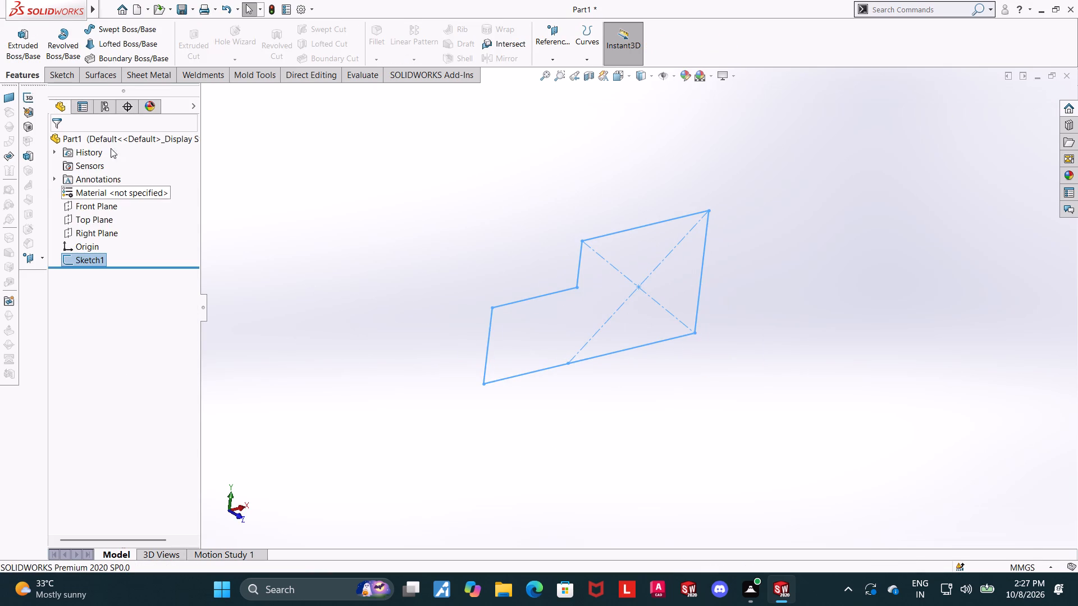
{"action": "left_click", "coordinate": [28, 49]}
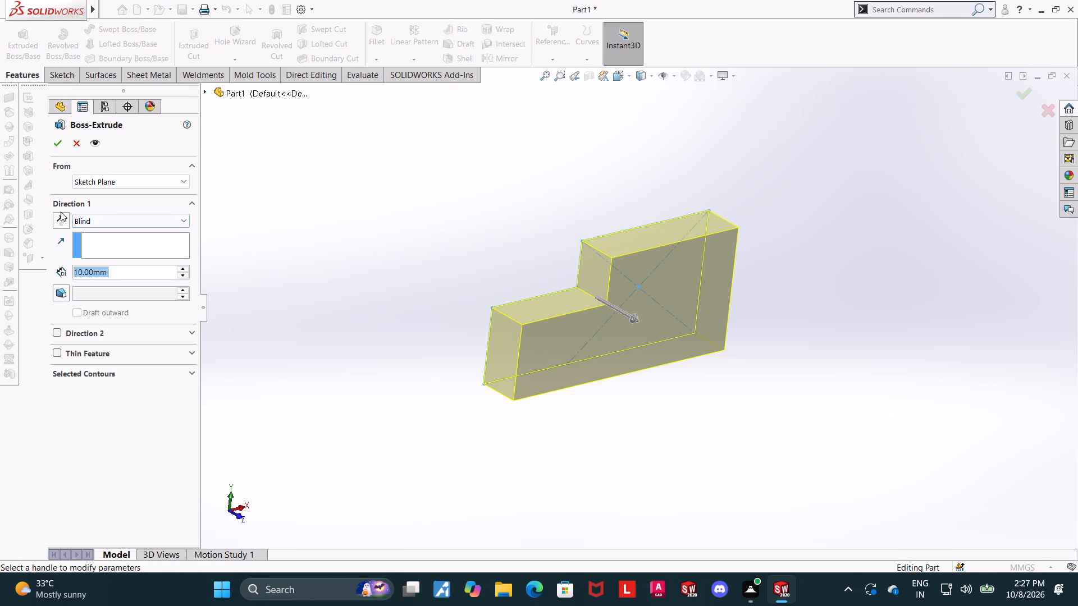
{"action": "left_click", "coordinate": [81, 222]}
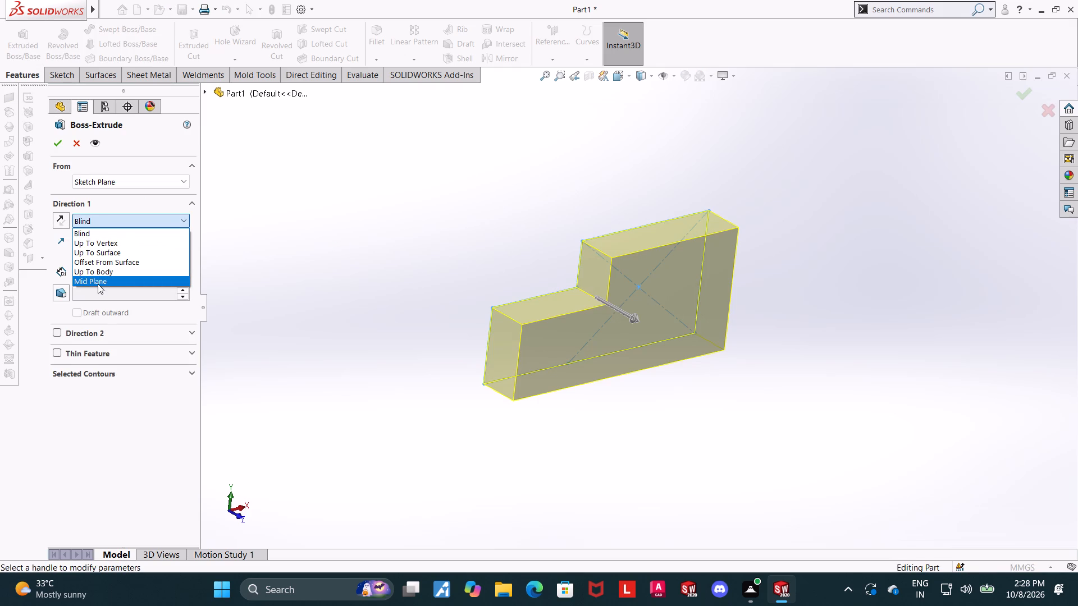
{"action": "left_click", "coordinate": [98, 284]}
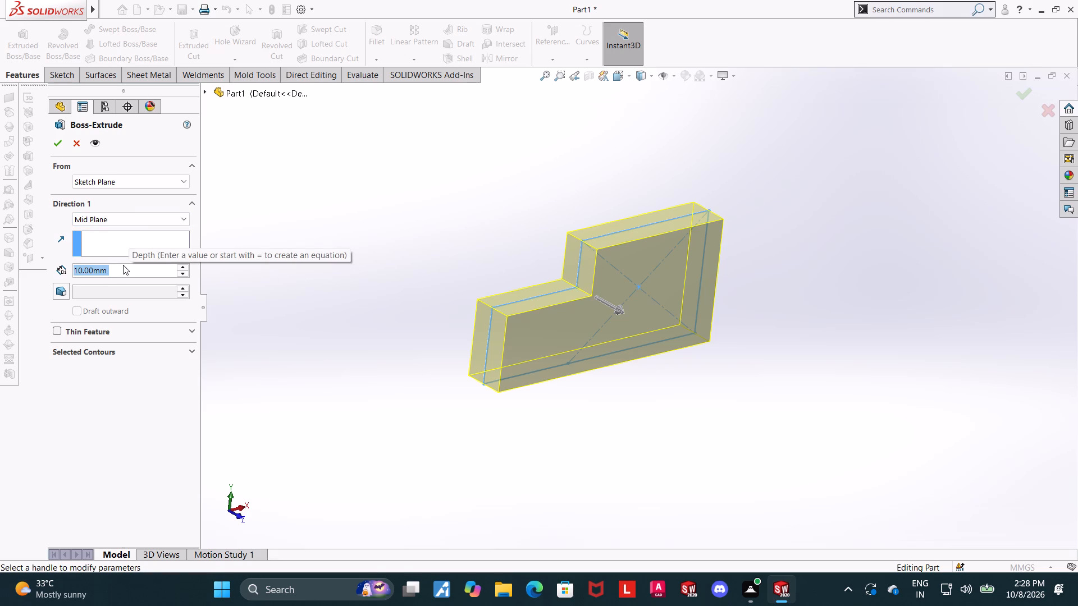
{"action": "type", "text": "24"}
{"action": "key", "text": "Return"}
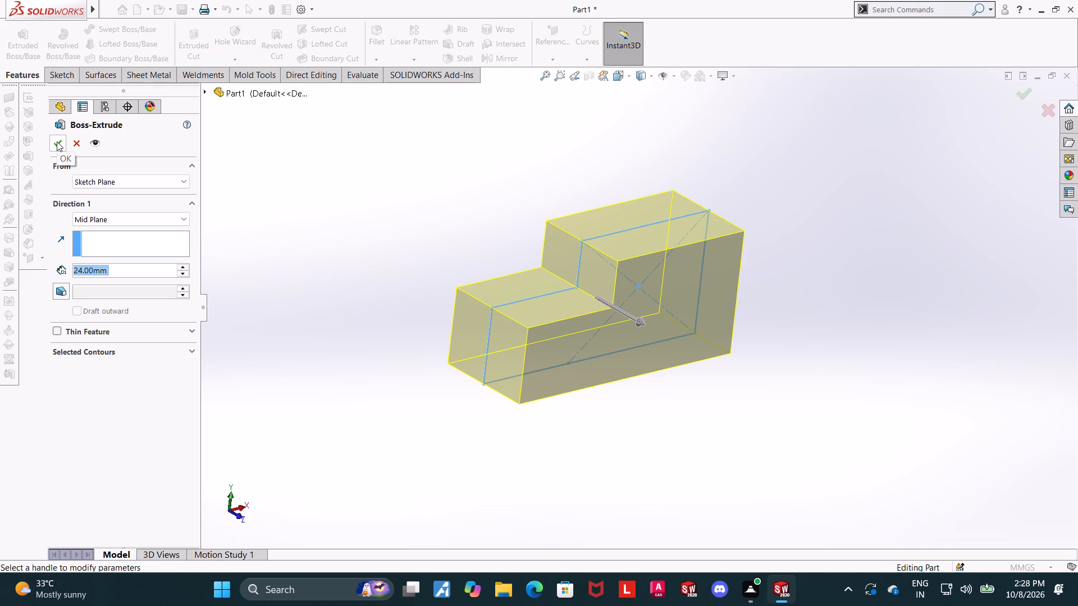
{"action": "left_click", "coordinate": [57, 141]}
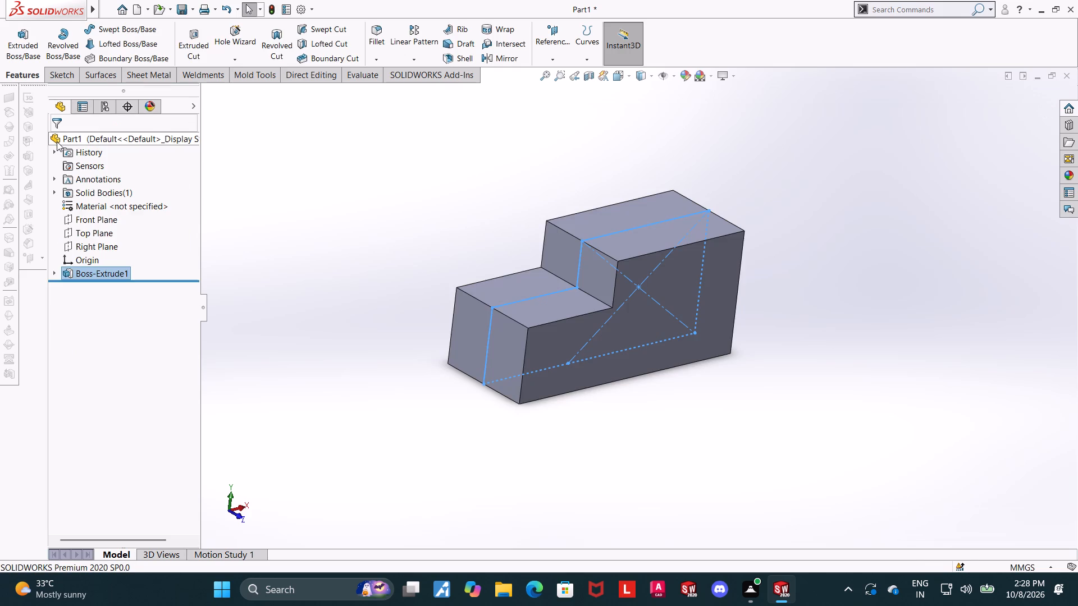
{"action": "key", "text": "Escape"}
Open a new sketch on the top face of the block's taller portion, viewed normal to the sketch.
{"action": "middle_click_drag", "start_coordinate": [524, 313], "coordinate": [588, 357]}
{"action": "scroll", "coordinate": [568, 291], "scroll_direction": "up", "scroll_amount": 1}
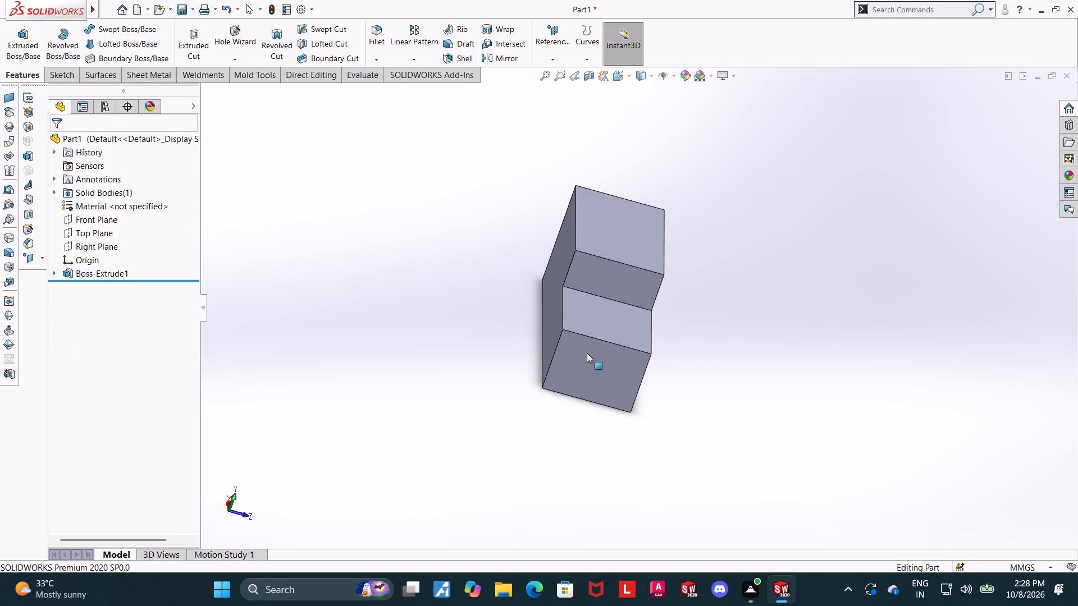
{"action": "left_click", "coordinate": [611, 235]}
{"action": "left_click", "coordinate": [655, 208]}
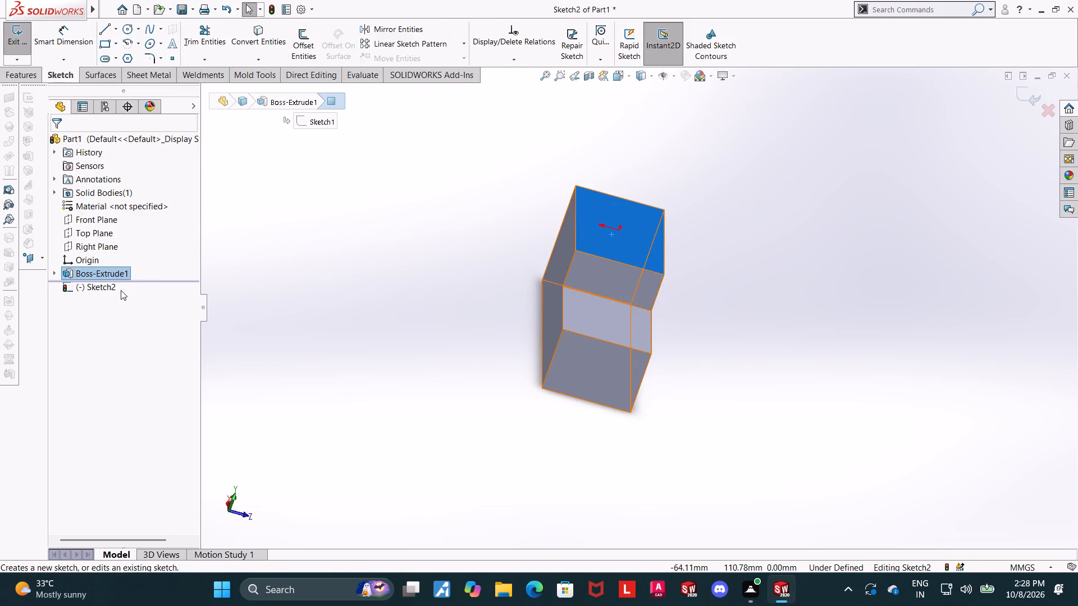
{"action": "left_click", "coordinate": [112, 289]}
{"action": "left_click", "coordinate": [134, 272]}
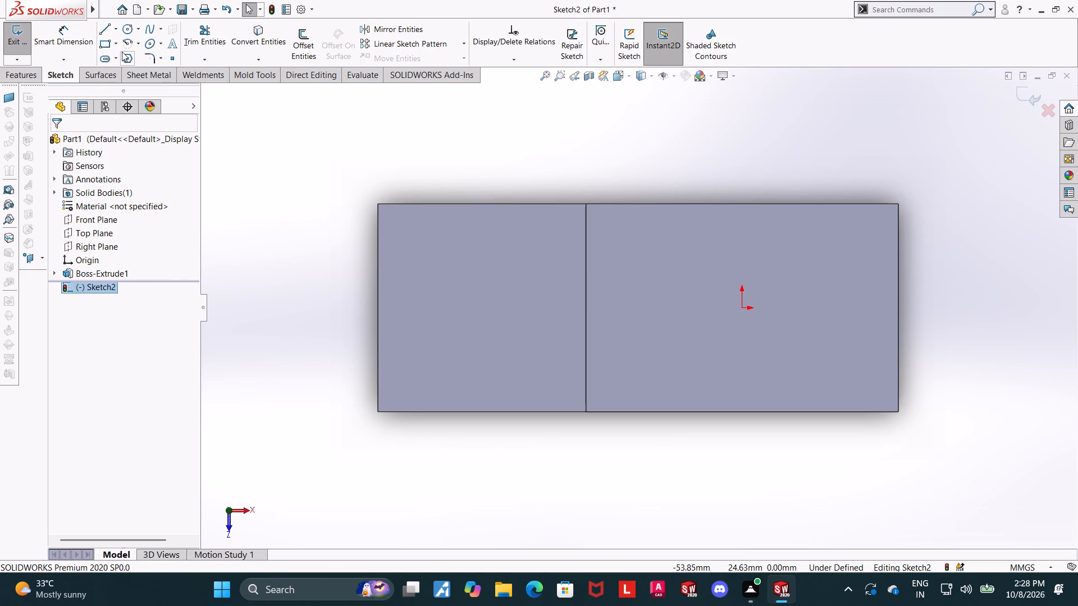
Draw a center rectangle centred on the origin, inside the edges of the taller portion's top face.
{"action": "left_click", "coordinate": [116, 47]}
{"action": "left_click", "coordinate": [117, 66]}
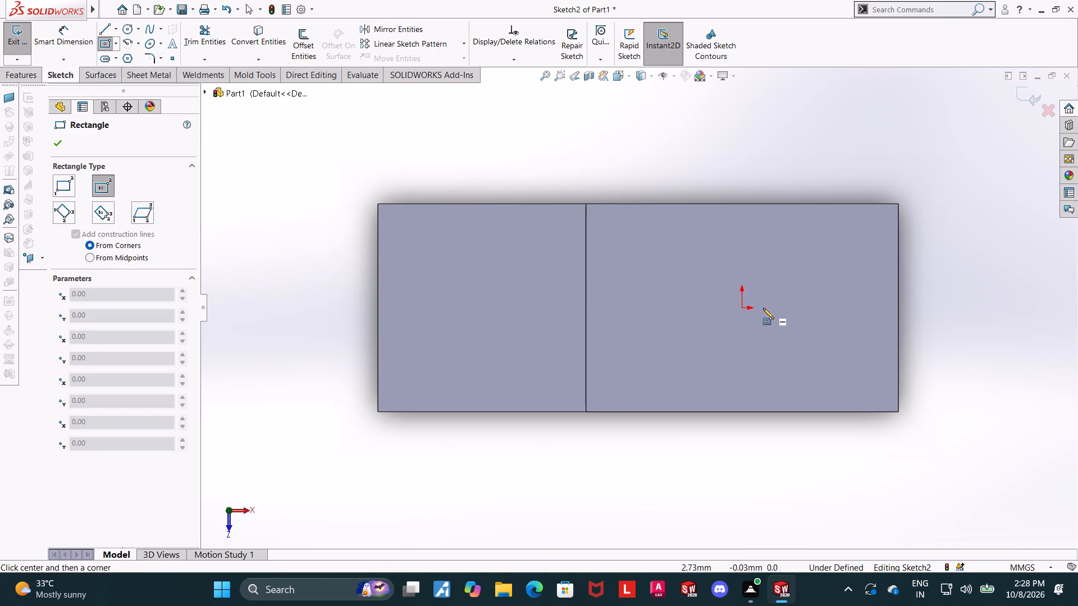
{"action": "left_click", "coordinate": [742, 306]}
{"action": "left_click", "coordinate": [859, 231]}
{"action": "key", "text": "Escape"}
{"action": "key", "text": "Escape"}
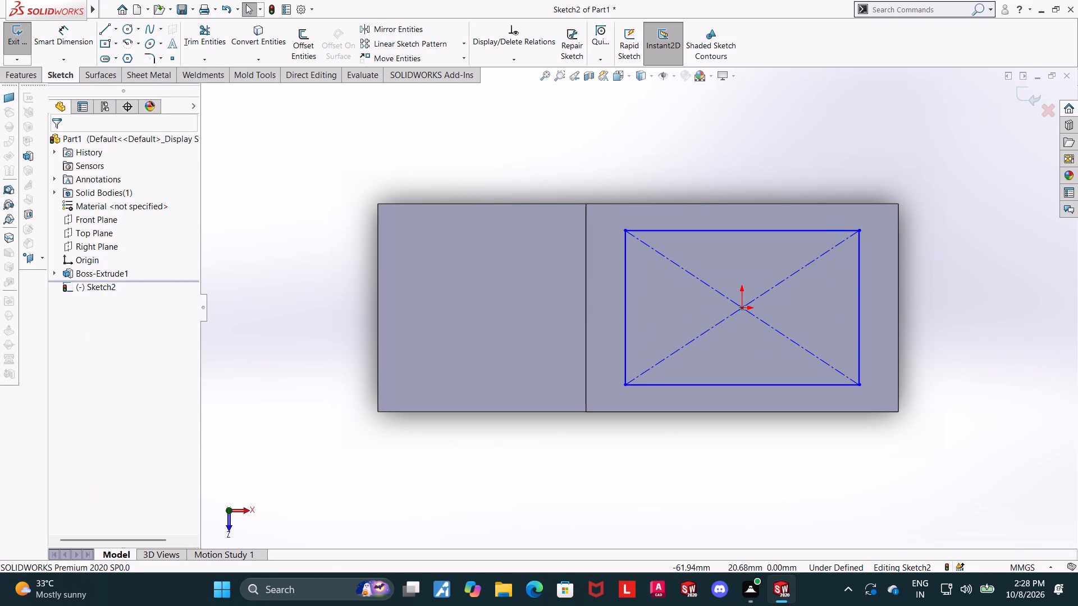
Dimension the horizontal side of the center rectangle as 24 mm.
{"action": "left_click", "coordinate": [80, 38]}
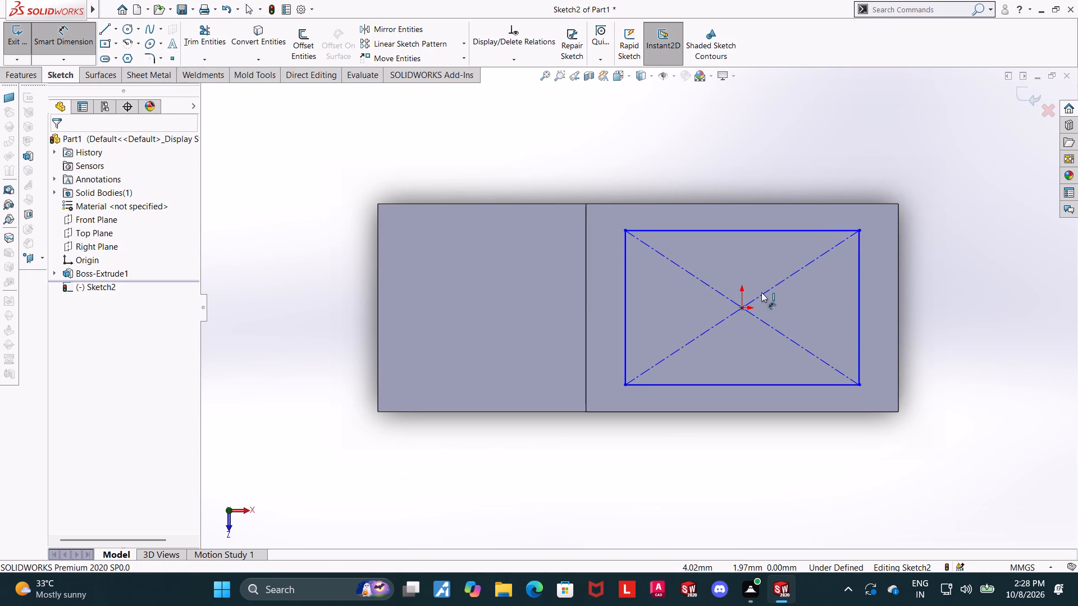
{"action": "left_click", "coordinate": [715, 227]}
{"action": "left_click", "coordinate": [715, 229]}
{"action": "left_click", "coordinate": [724, 172]}
{"action": "type", "text": "24"}
{"action": "key", "text": "Return"}
{"action": "key", "text": "Escape"}
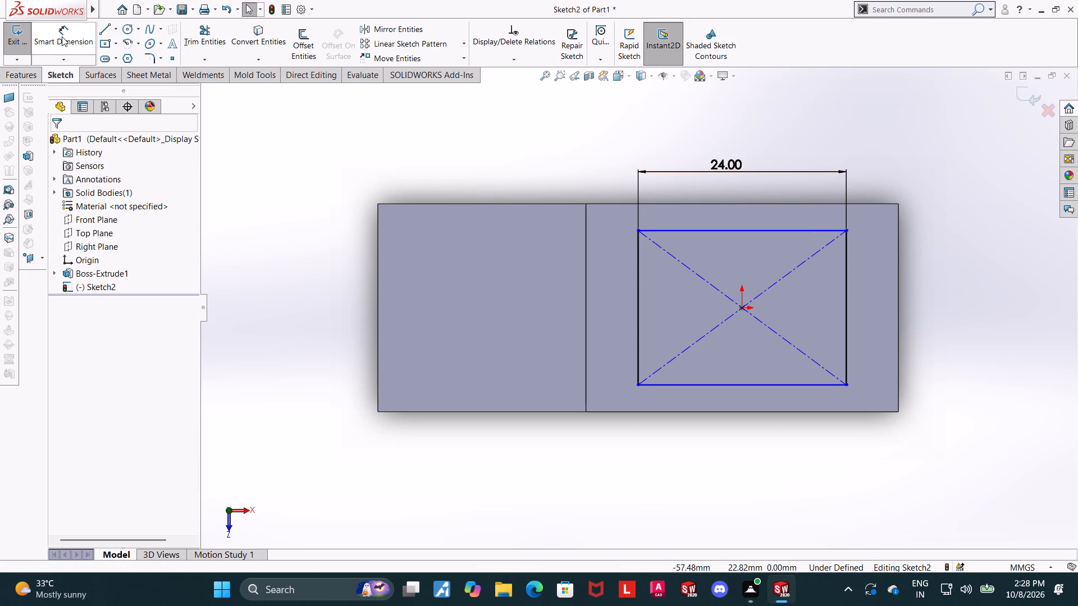
Dimension the vertical side of the center rectangle as 12 mm.
{"action": "left_click", "coordinate": [62, 36]}
{"action": "left_click", "coordinate": [846, 284]}
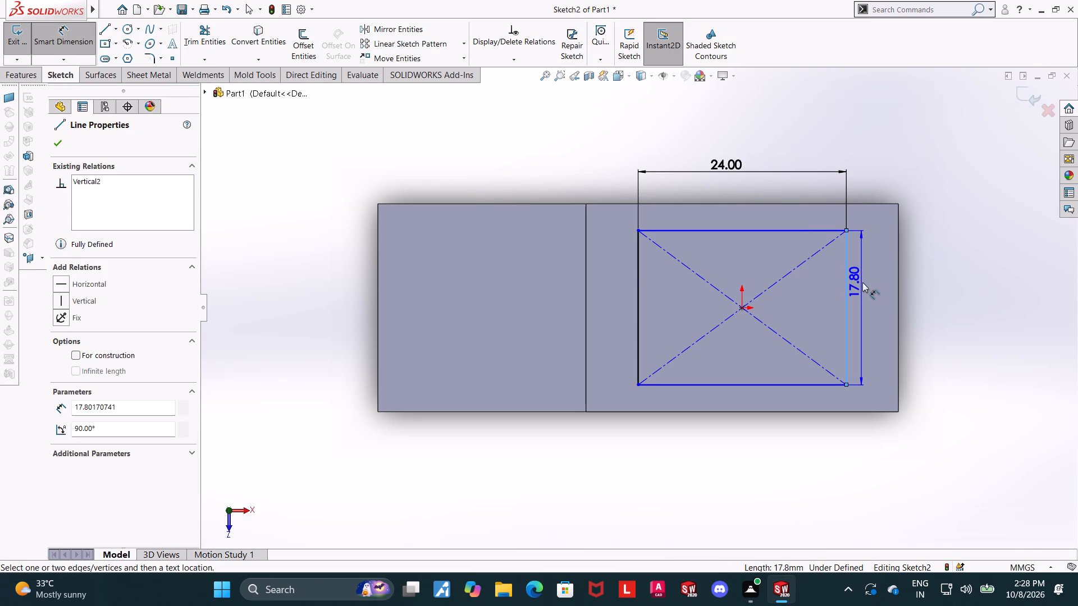
{"action": "left_click", "coordinate": [864, 282]}
{"action": "key", "text": "2"}
{"action": "key", "text": "BackSpace"}
{"action": "type", "text": "12"}
{"action": "key", "text": "Return"}
{"action": "key", "text": "Escape"}
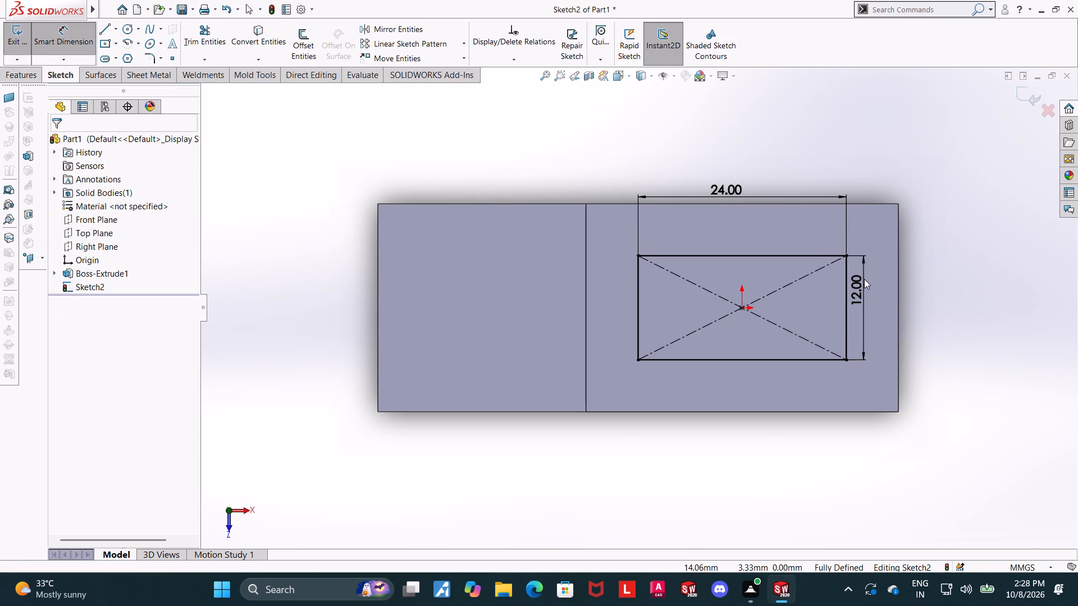
{"action": "key", "text": "Escape"}
Check the distances from the face's back edge to the rectangle's nearest side and to the origin using trial dimensions.
{"action": "left_click", "coordinate": [80, 27]}
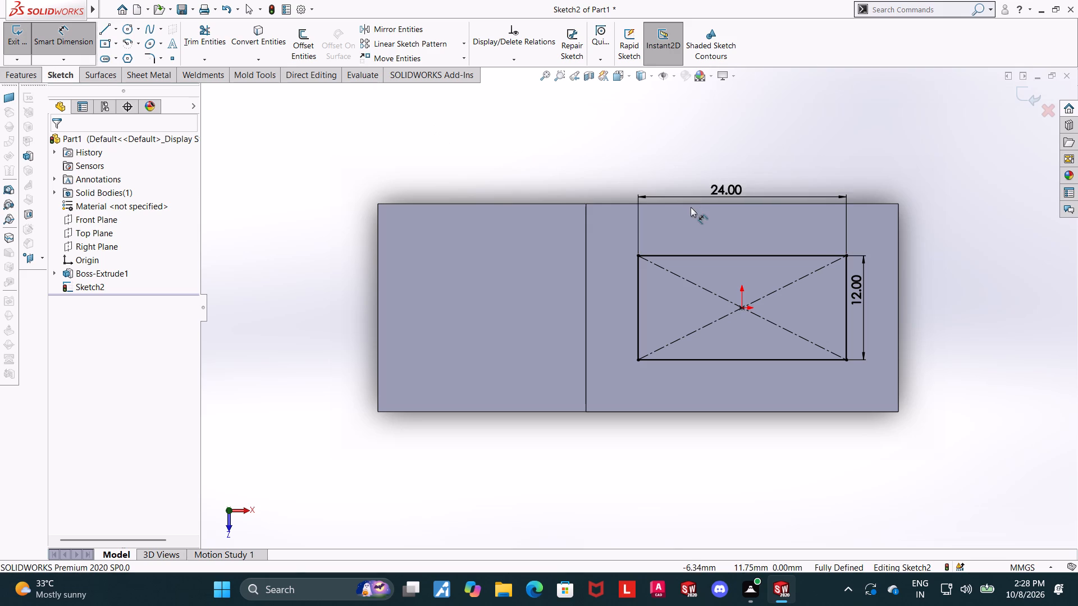
{"action": "left_click", "coordinate": [691, 205]}
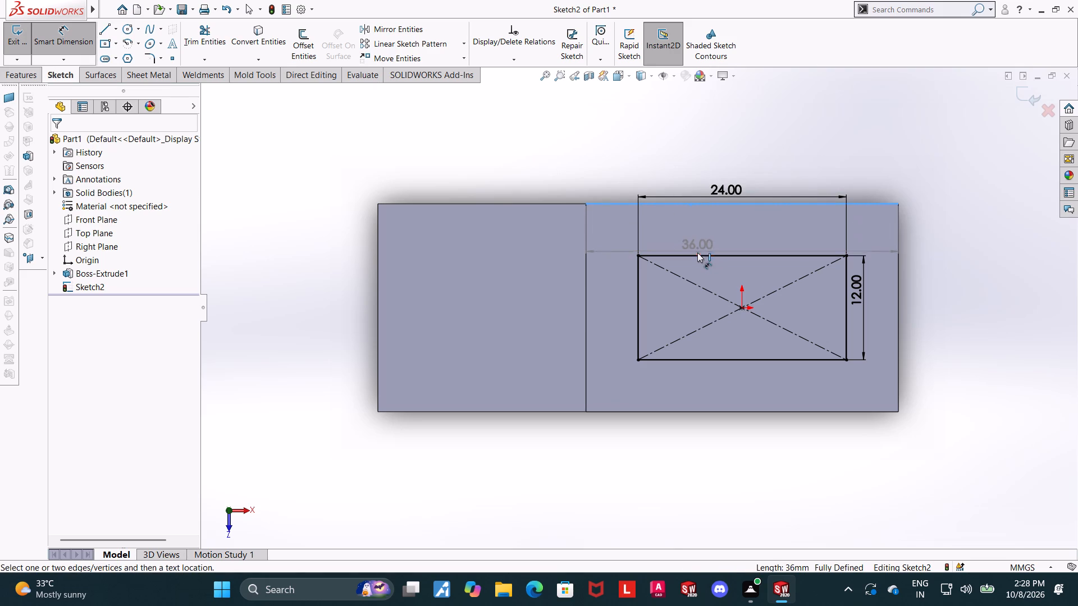
{"action": "left_click", "coordinate": [697, 254]}
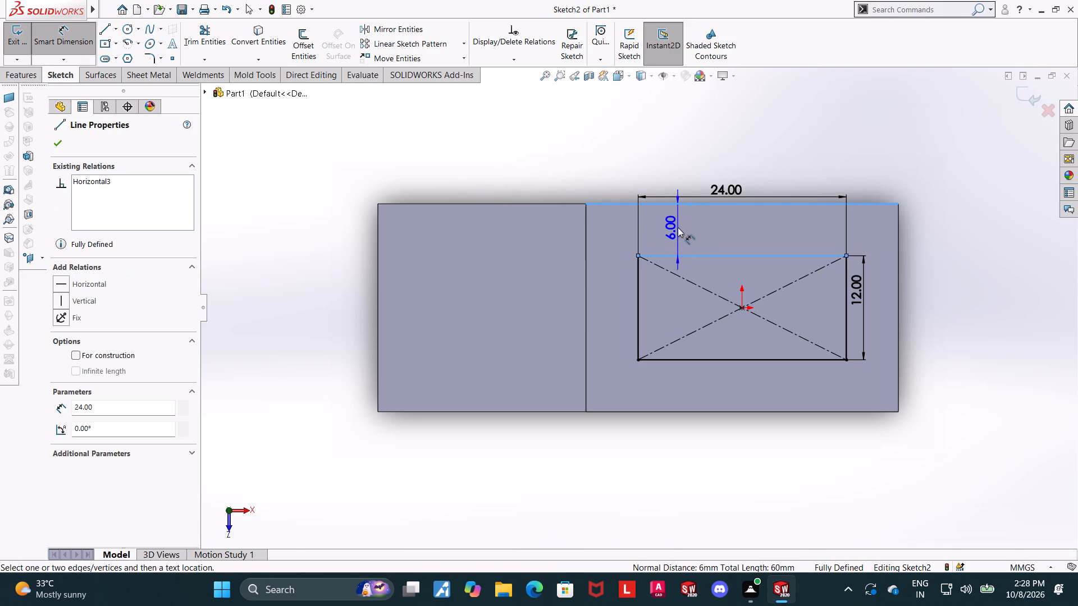
{"action": "left_click", "coordinate": [678, 227]}
{"action": "key", "text": "Escape"}
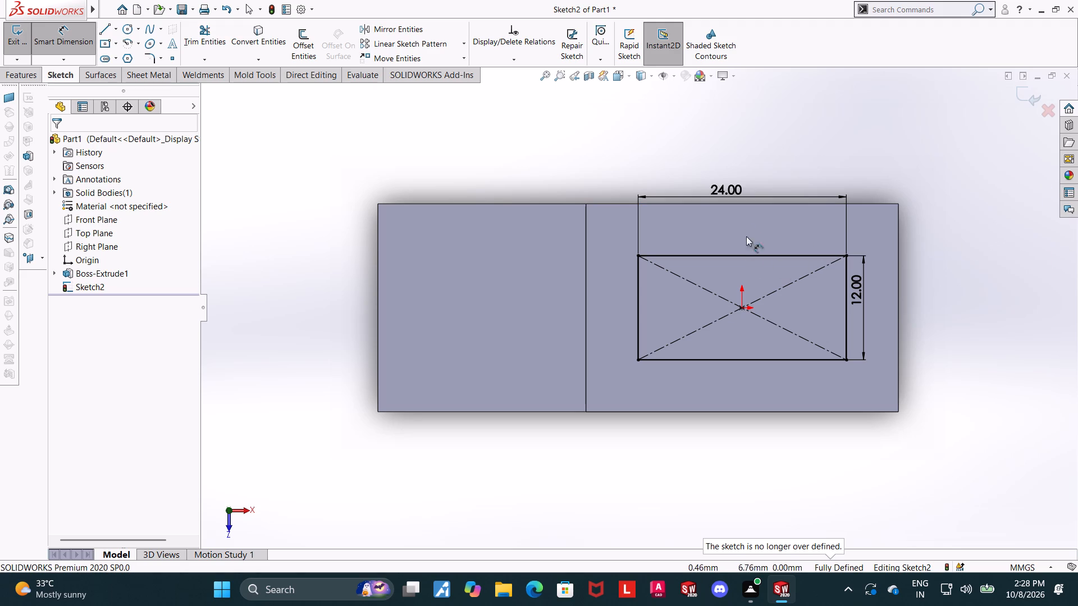
{"action": "left_click", "coordinate": [742, 203]}
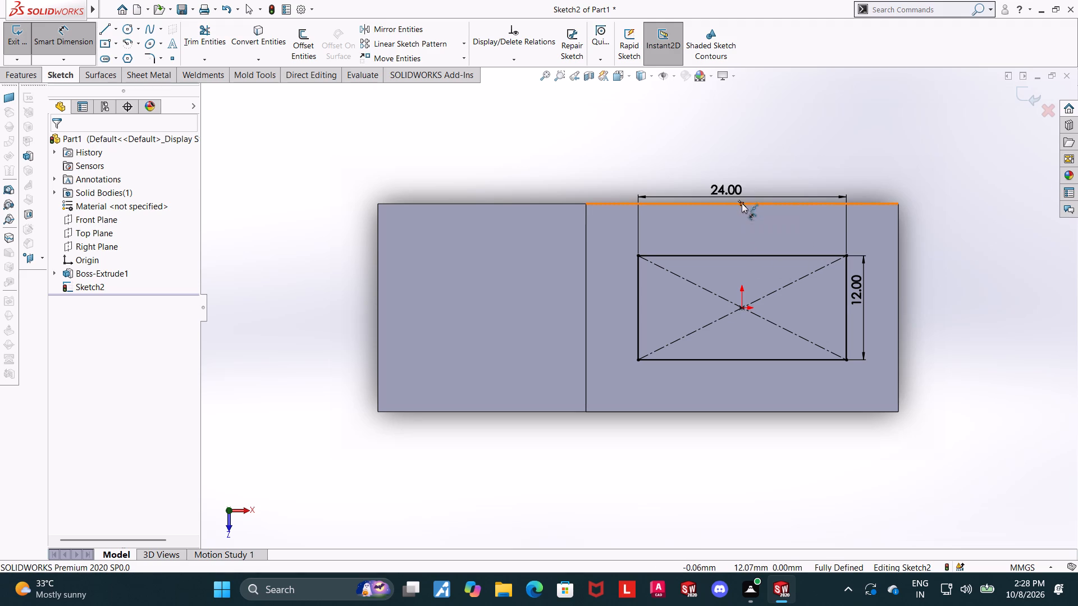
{"action": "left_click", "coordinate": [744, 309], "text": "ctrl"}
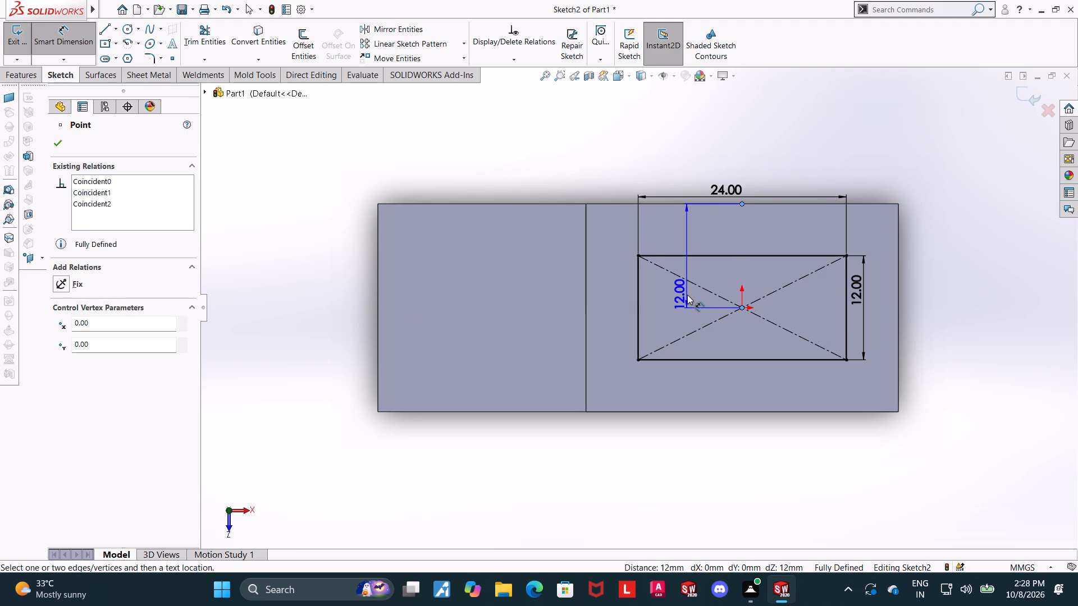
{"action": "key", "text": "Escape"}
{"action": "key", "text": "Escape"}
{"action": "key", "text": "Escape"}
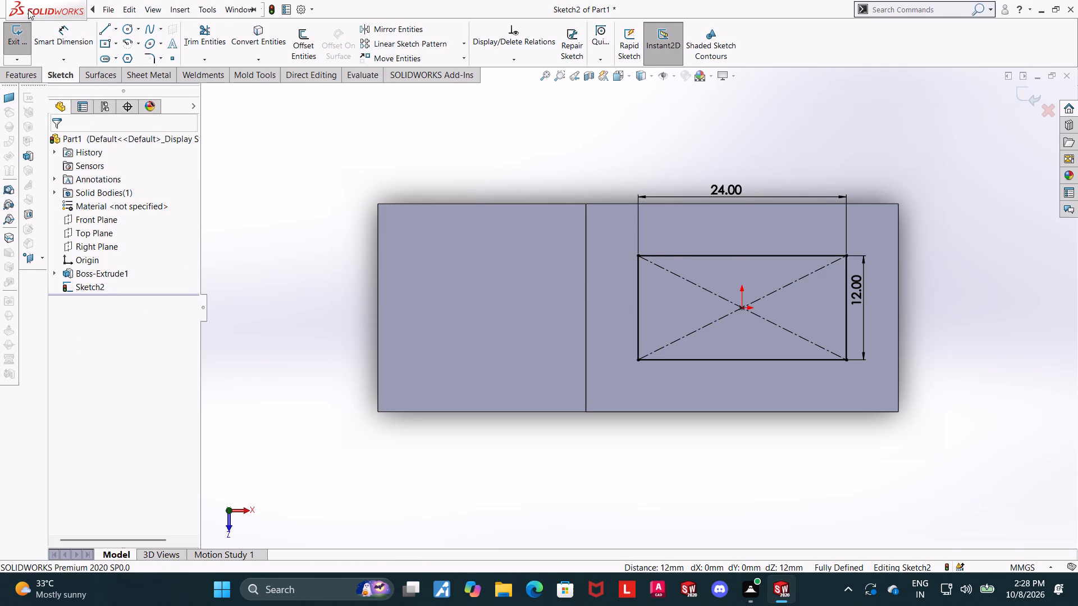
Check the gaps between the rectangle's two vertical sides and the neighbouring face edges using trial dimensions.
{"action": "left_click", "coordinate": [54, 33]}
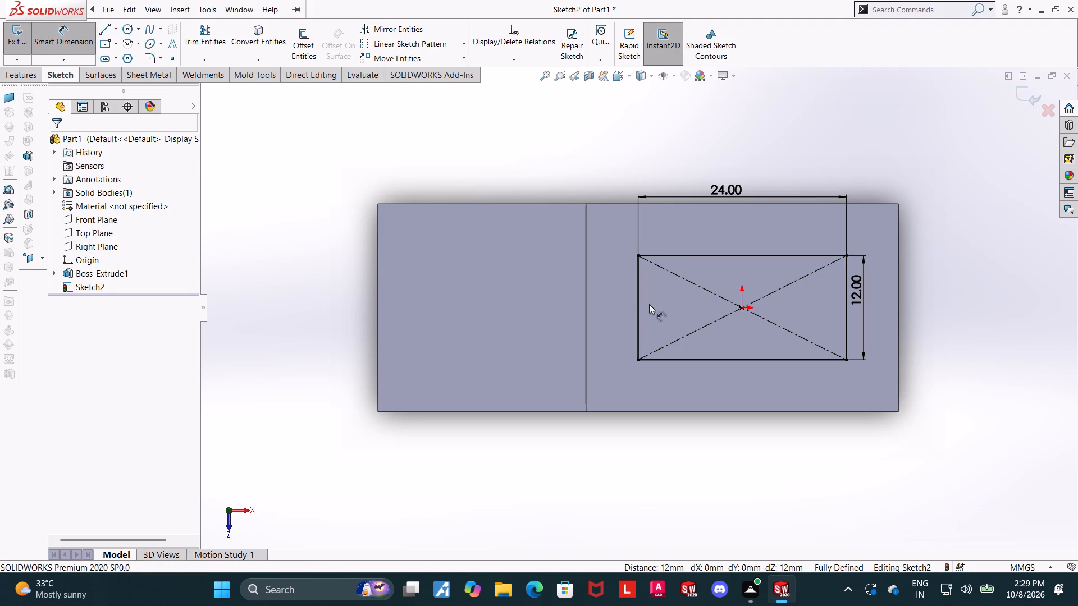
{"action": "left_click", "coordinate": [635, 304]}
{"action": "left_click", "coordinate": [585, 303]}
{"action": "key", "text": "Escape"}
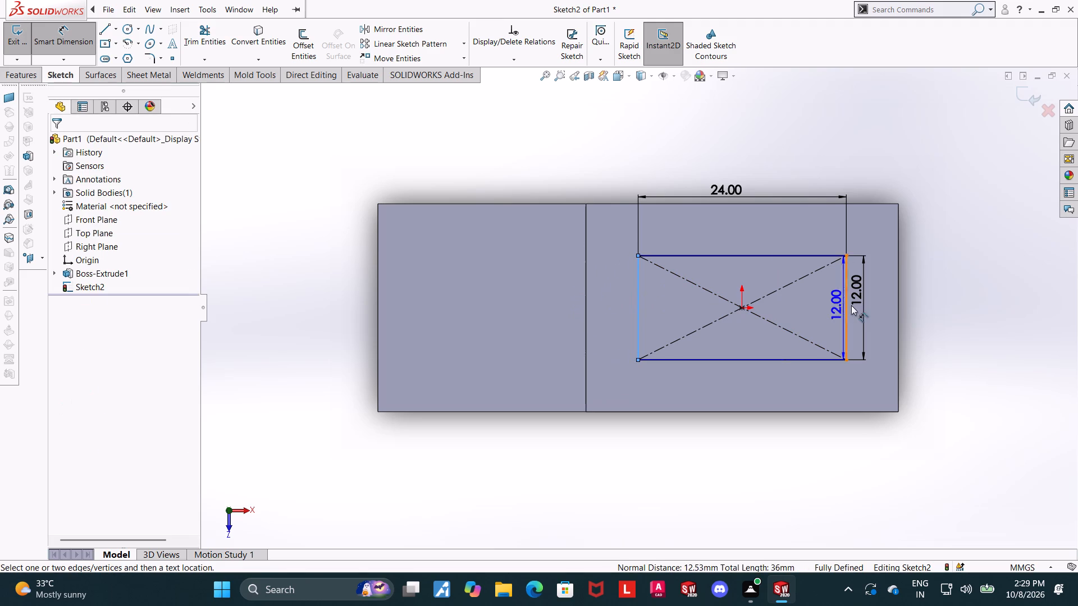
{"action": "key", "text": "Escape"}
{"action": "left_click", "coordinate": [845, 306]}
{"action": "left_click", "coordinate": [897, 308]}
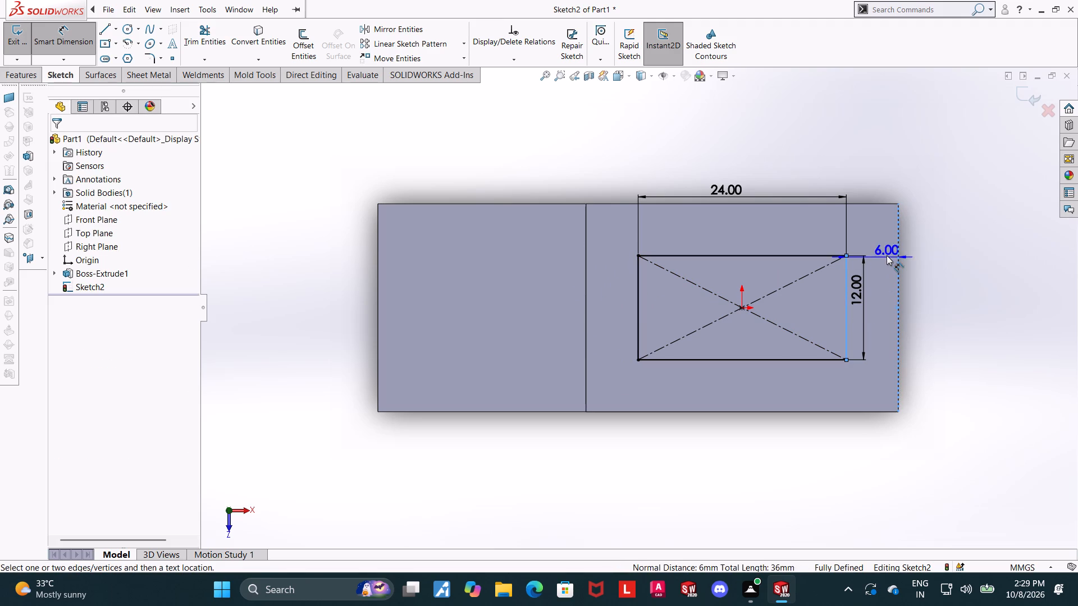
{"action": "key", "text": "Escape"}
{"action": "key", "text": "Escape"}
{"action": "key", "text": "Escape"}
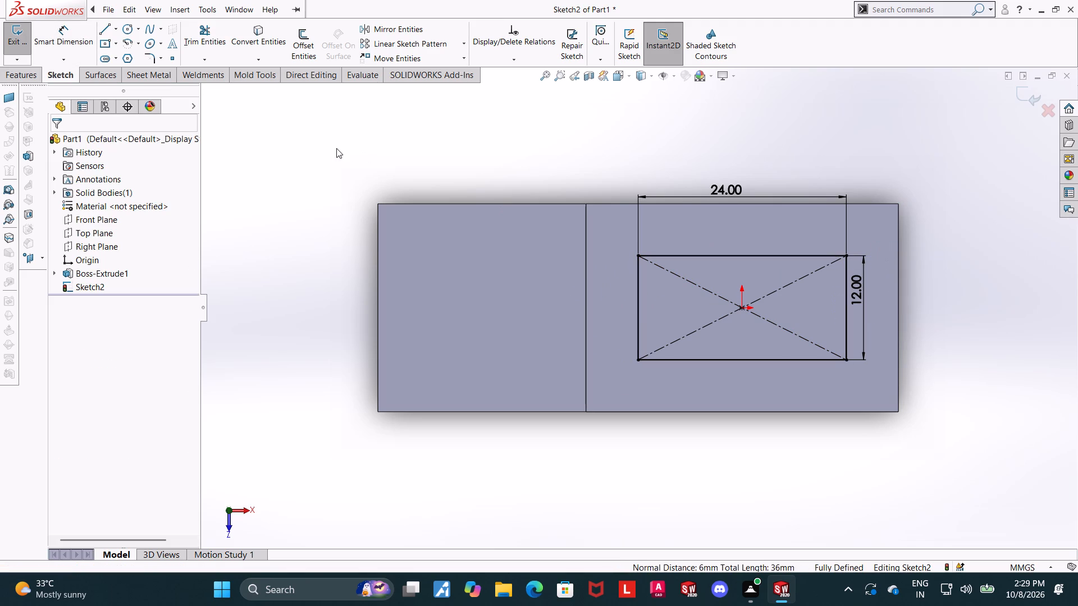
Draw a corner rectangle about 24 by 7.3 mm over the lower step, from its outer back corner to the step edge.
{"action": "left_click", "coordinate": [118, 46]}
{"action": "left_click", "coordinate": [120, 58]}
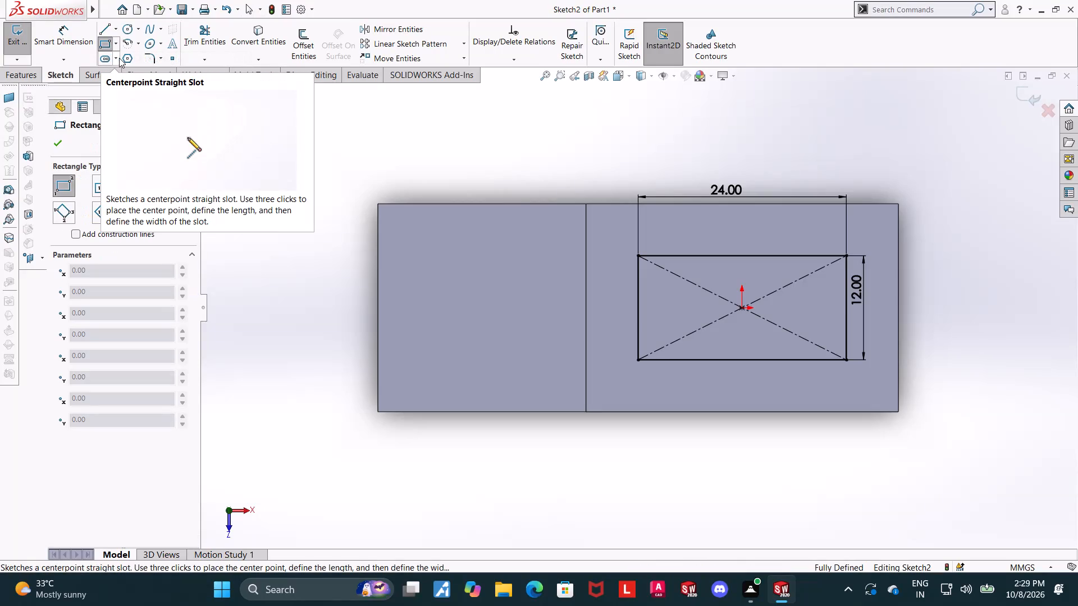
{"action": "left_click", "coordinate": [379, 201]}
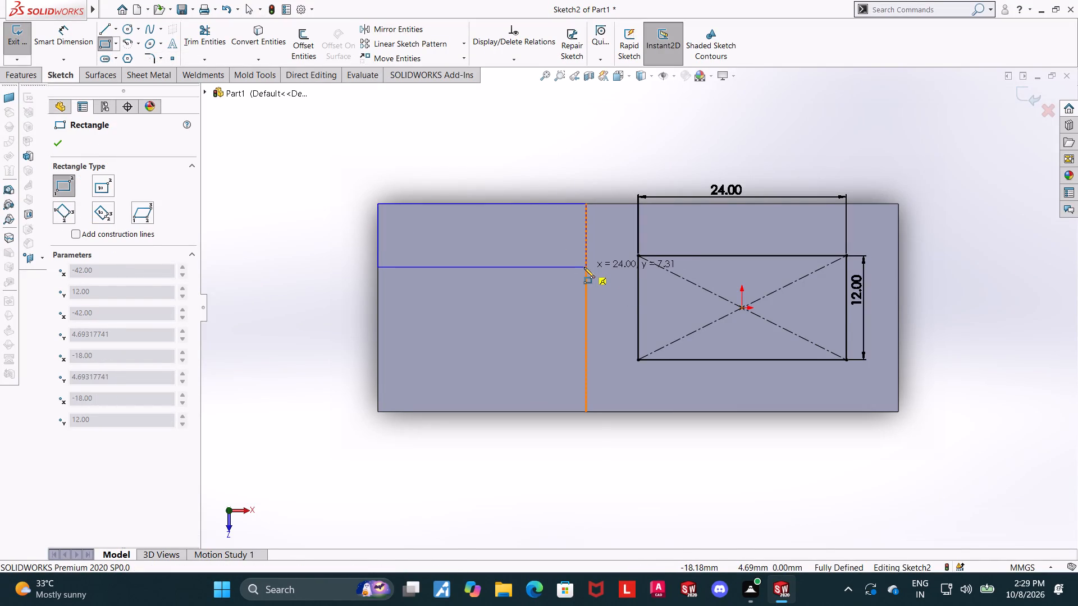
{"action": "left_click", "coordinate": [584, 267]}
{"action": "key", "text": "Escape"}
{"action": "key", "text": "Escape"}
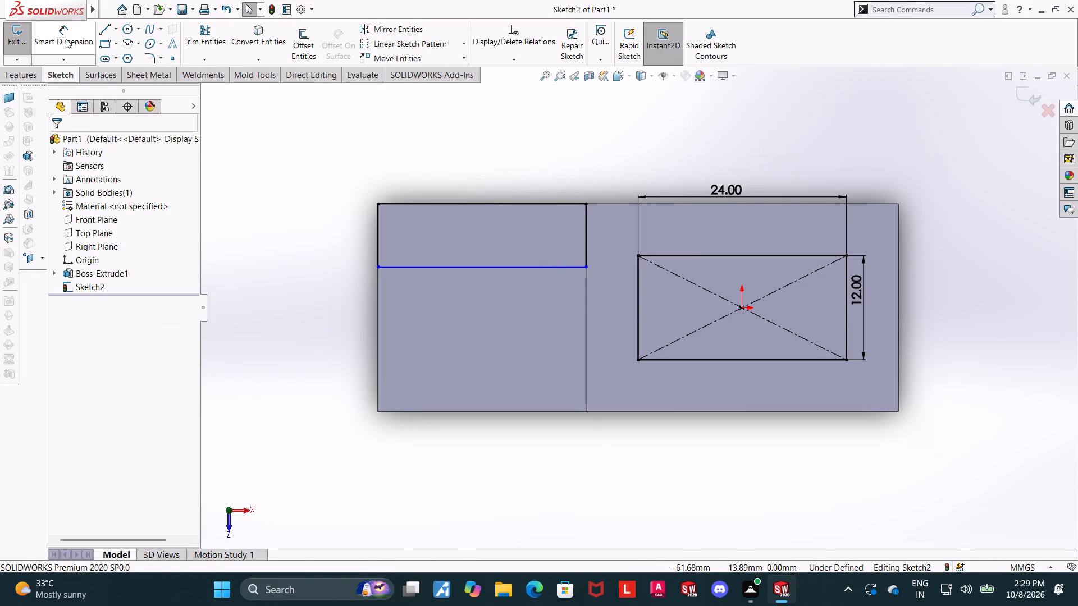
Dimension the distance from the new rectangle's inner horizontal side to the block's front edge as 15 mm.
{"action": "left_click", "coordinate": [66, 39]}
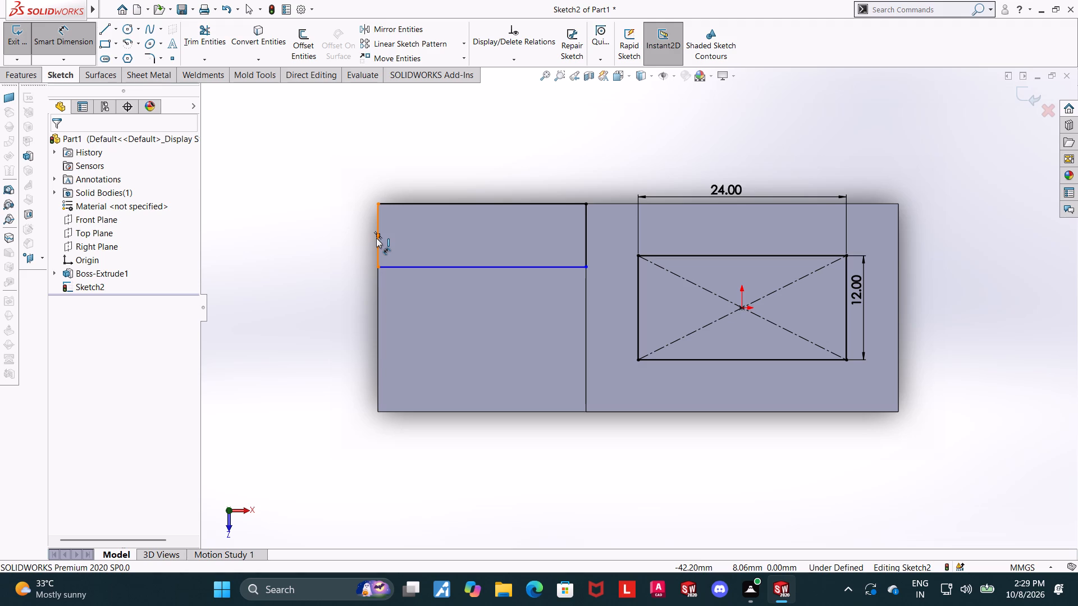
{"action": "left_click", "coordinate": [529, 268]}
{"action": "left_click", "coordinate": [497, 411]}
{"action": "left_click", "coordinate": [492, 360]}
{"action": "type", "text": "15"}
{"action": "key", "text": "Return"}
{"action": "key", "text": "Escape"}
{"action": "key", "text": "Escape"}
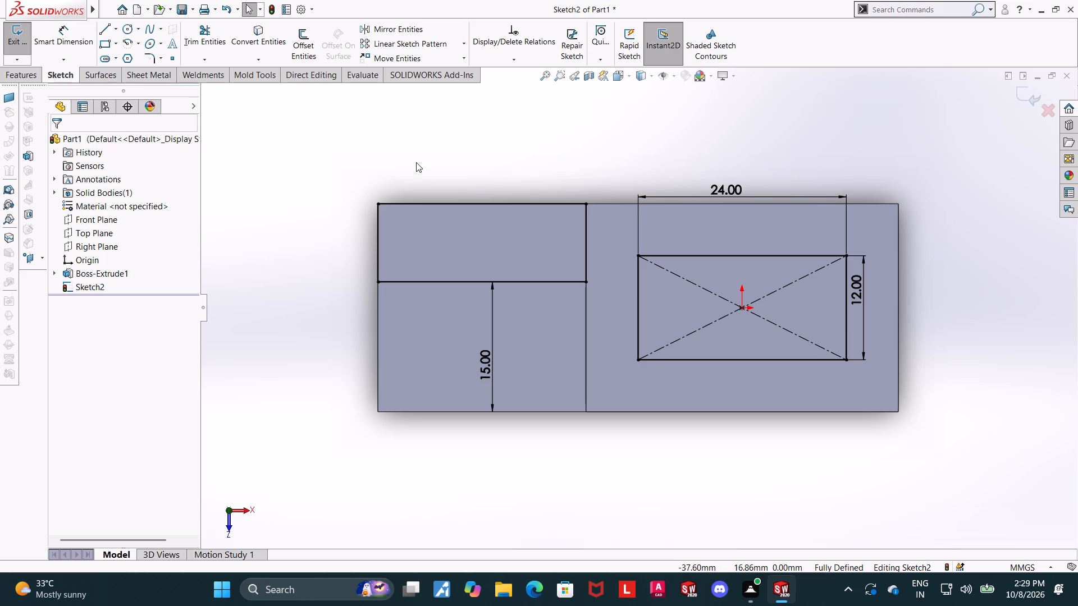
Exit the sketch and cut-extrude both rectangles from the sketch plane with the Through All end condition.
{"action": "left_click", "coordinate": [1017, 94]}
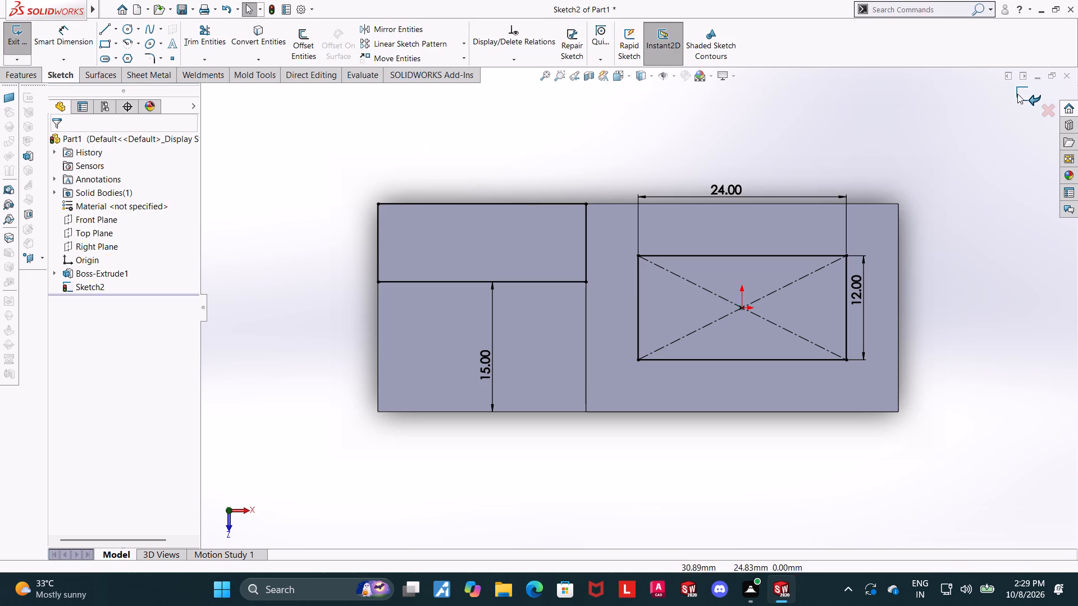
{"action": "left_click", "coordinate": [200, 50]}
{"action": "middle_click_drag", "start_coordinate": [262, 146], "coordinate": [347, 177]}
{"action": "scroll", "coordinate": [347, 173], "scroll_direction": "up", "scroll_amount": 1}
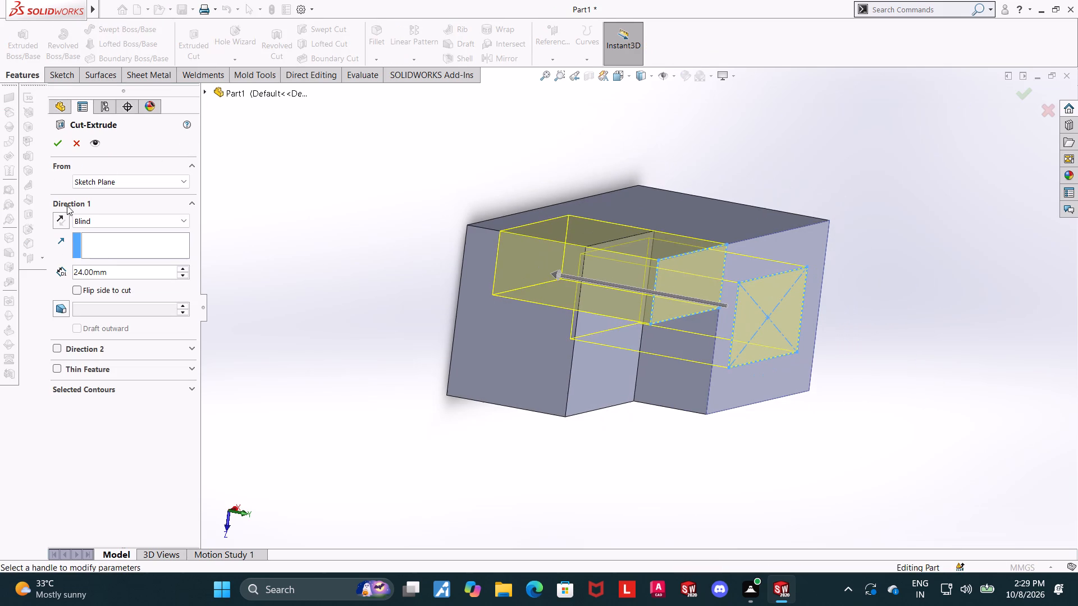
{"action": "left_click", "coordinate": [56, 221]}
{"action": "left_click", "coordinate": [56, 221]}
{"action": "left_click", "coordinate": [102, 221]}
{"action": "left_click", "coordinate": [102, 241]}
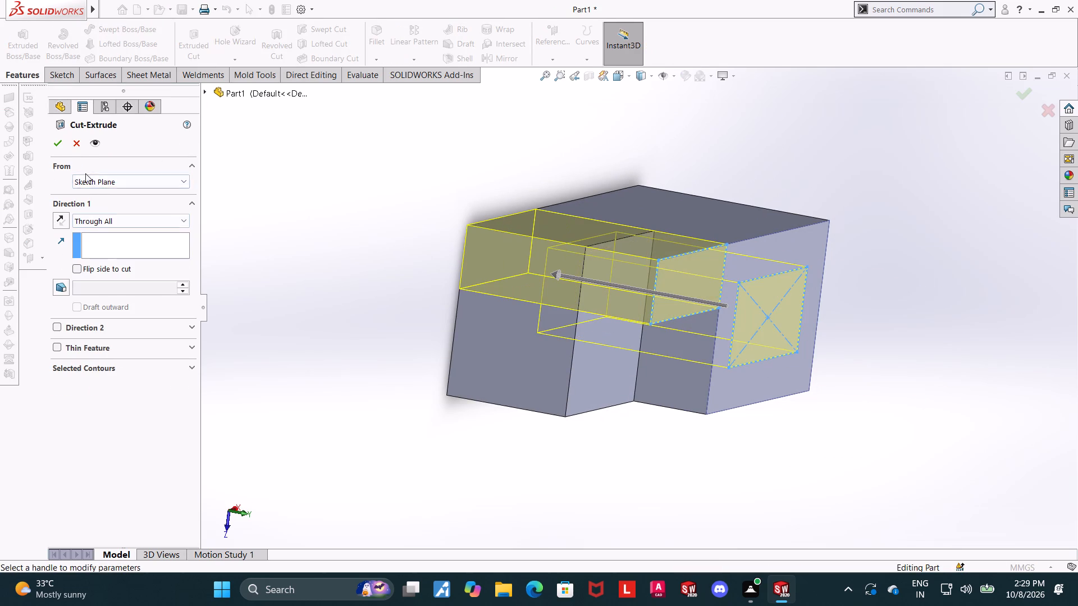
{"action": "left_click", "coordinate": [58, 145]}
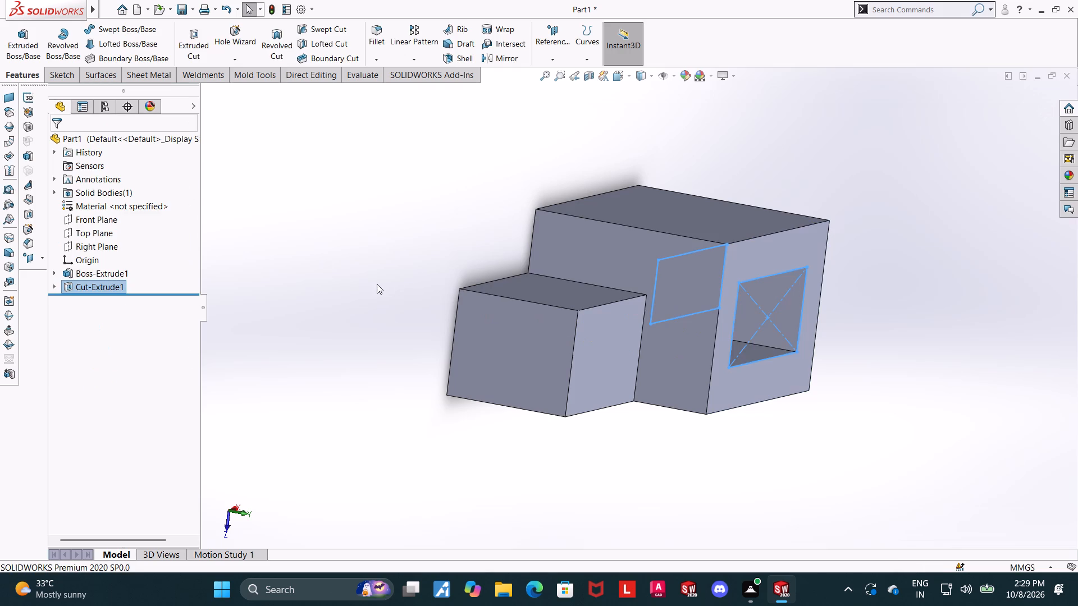
Examine the cut block from several sides, including the rectangular pocket and the notched lower step.
{"action": "left_click", "coordinate": [380, 279]}
{"action": "middle_click_drag", "start_coordinate": [509, 320], "coordinate": [353, 529]}
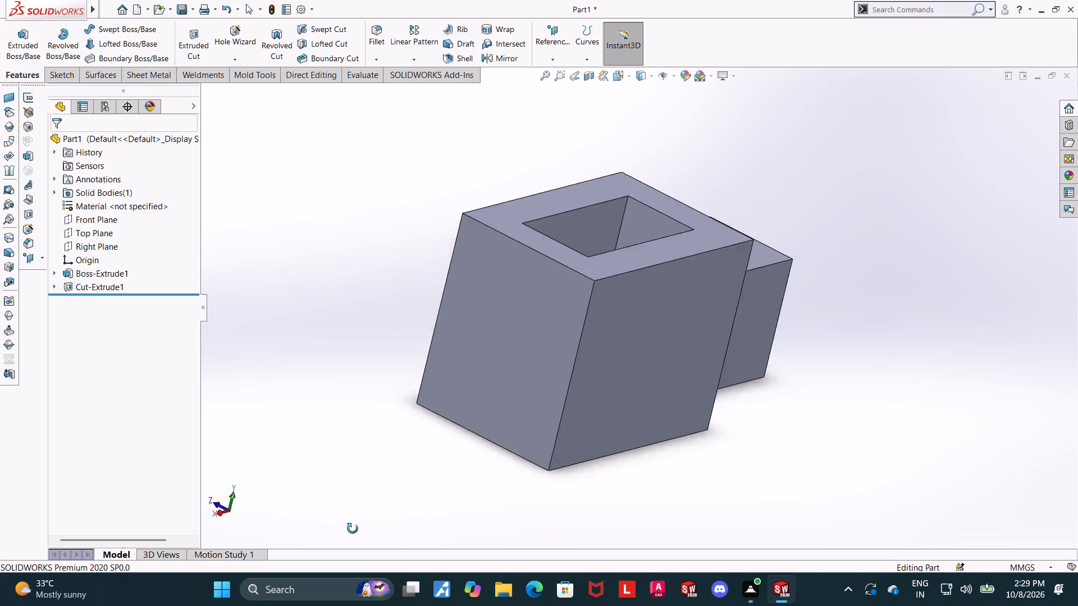
{"action": "middle_click_drag", "start_coordinate": [353, 529], "coordinate": [570, 526]}
{"action": "middle_click_drag", "start_coordinate": [708, 359], "coordinate": [655, 463]}
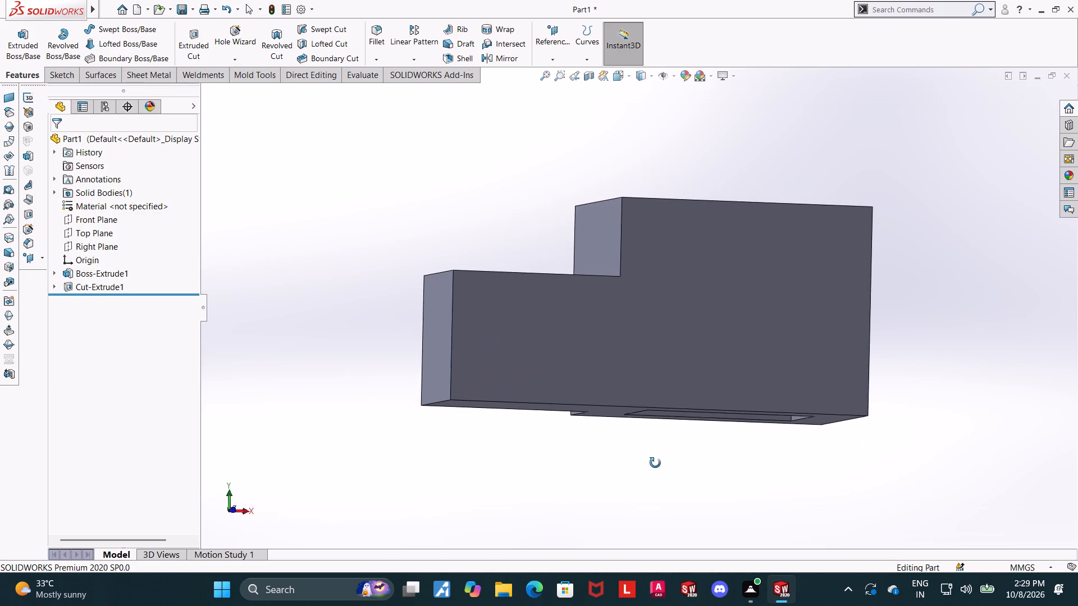
{"action": "middle_click_drag", "start_coordinate": [655, 463], "coordinate": [648, 461]}
{"action": "scroll", "coordinate": [648, 461], "scroll_direction": "up", "scroll_amount": 1}
{"action": "scroll", "coordinate": [746, 348], "scroll_direction": "up", "scroll_amount": 1}
{"action": "middle_click_drag", "start_coordinate": [747, 348], "coordinate": [750, 427]}
{"action": "scroll", "coordinate": [796, 292], "scroll_direction": "down", "scroll_amount": 1}
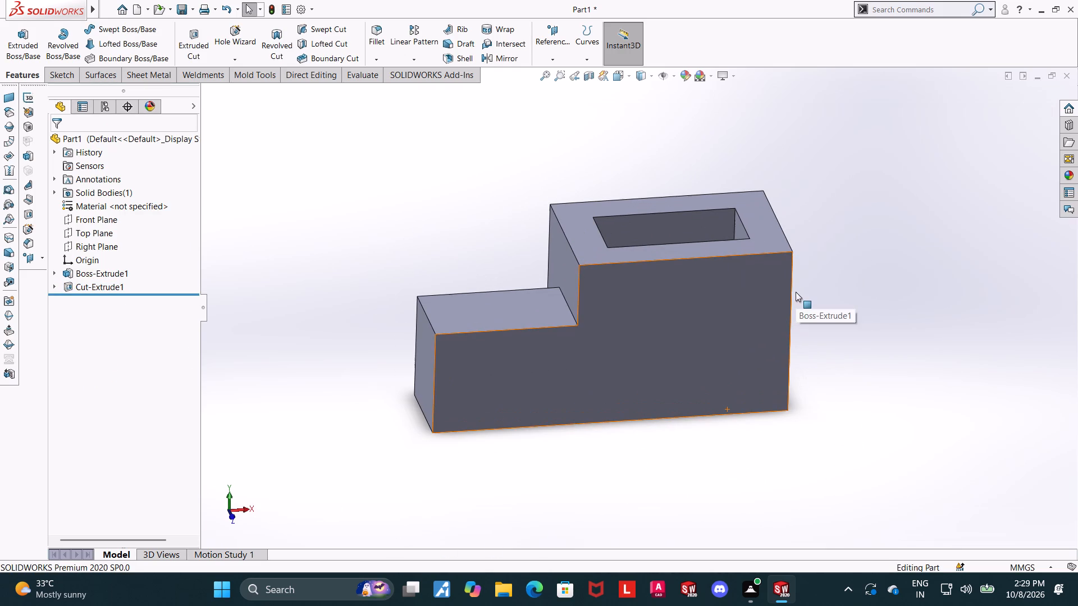
{"action": "middle_click_drag", "start_coordinate": [802, 290], "coordinate": [788, 352]}
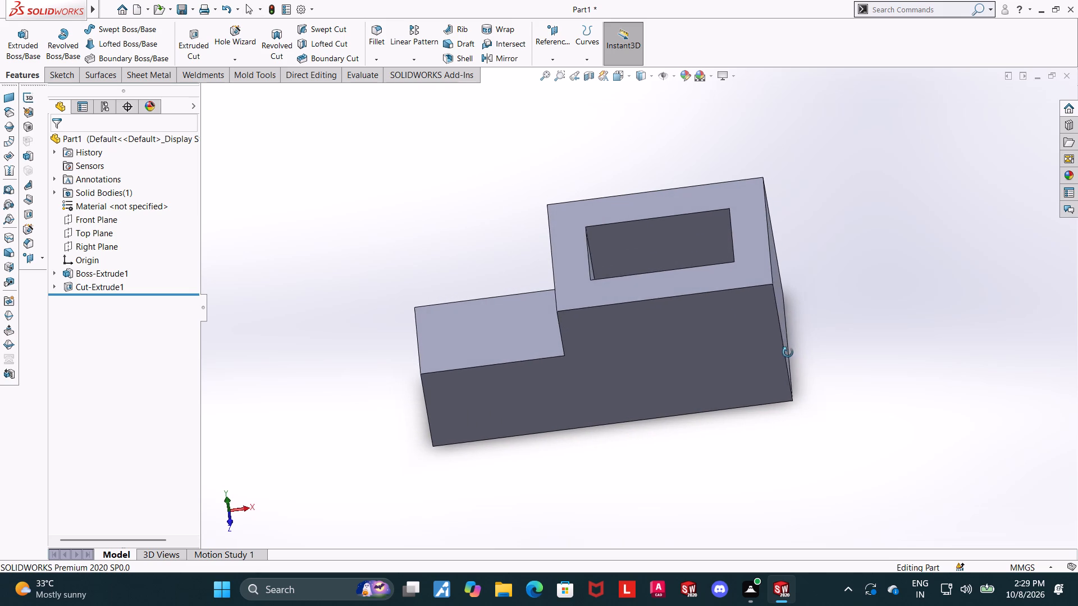
{"action": "middle_click_drag", "start_coordinate": [788, 352], "coordinate": [788, 351]}
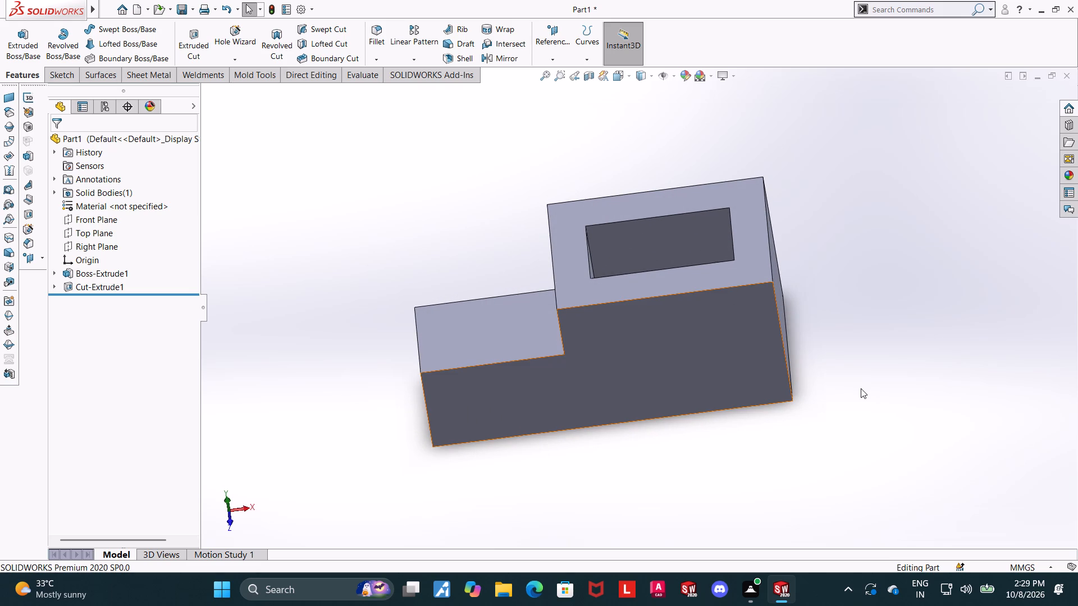
{"action": "middle_click_drag", "start_coordinate": [729, 359], "coordinate": [733, 299]}
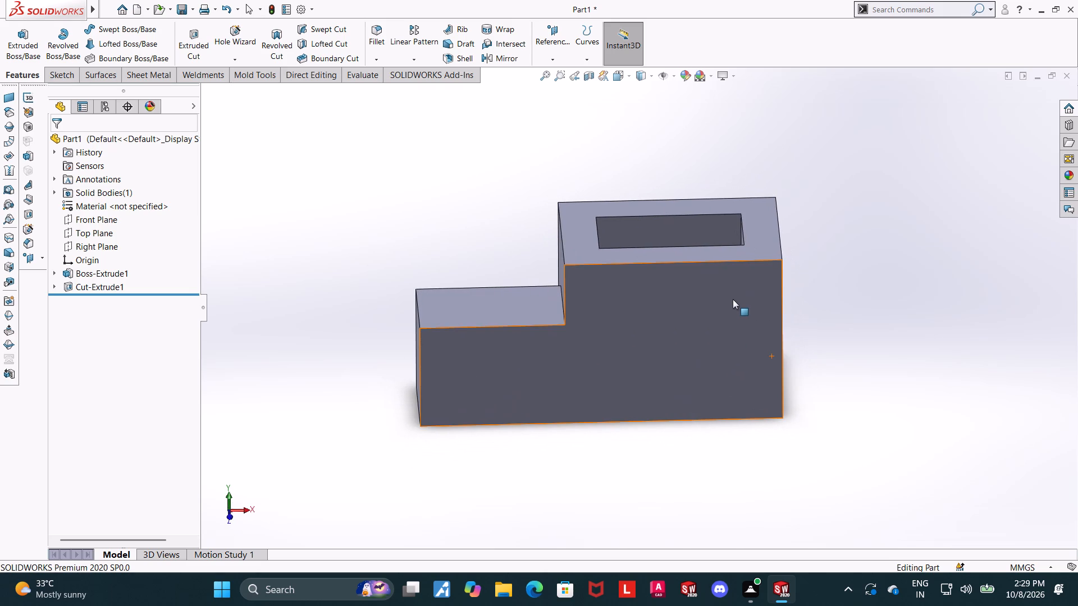
Open the base extrusion's profile sketch in a normal view to review its dimensions, and exit it without edits.
{"action": "left_click", "coordinate": [50, 269]}
{"action": "left_click", "coordinate": [54, 269]}
{"action": "left_click", "coordinate": [83, 286]}
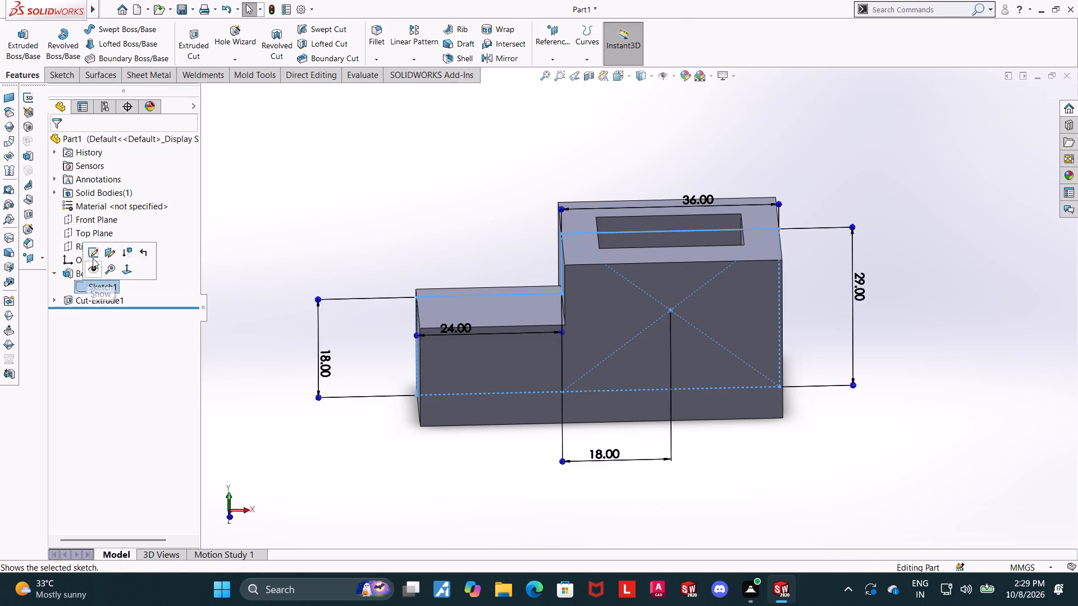
{"action": "left_click", "coordinate": [93, 258]}
{"action": "left_click", "coordinate": [98, 272]}
{"action": "left_click", "coordinate": [121, 258]}
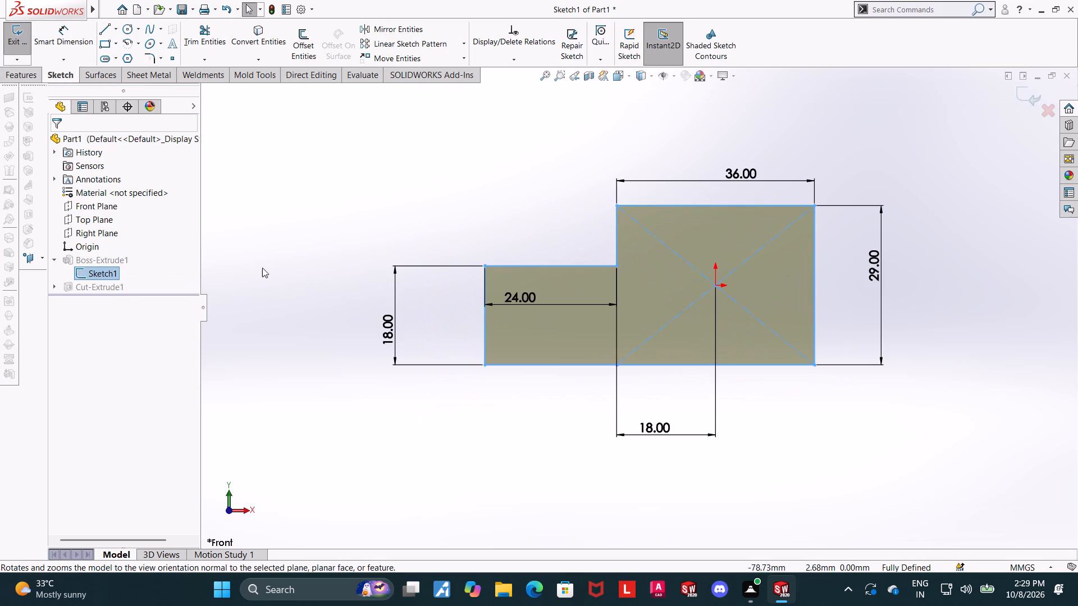
{"action": "left_click", "coordinate": [1021, 102]}
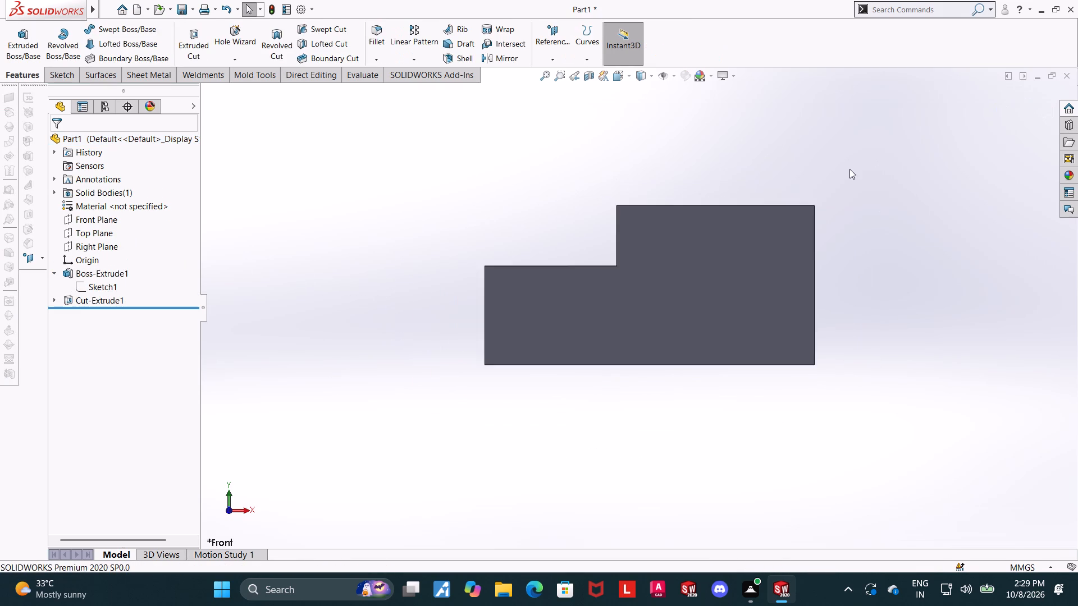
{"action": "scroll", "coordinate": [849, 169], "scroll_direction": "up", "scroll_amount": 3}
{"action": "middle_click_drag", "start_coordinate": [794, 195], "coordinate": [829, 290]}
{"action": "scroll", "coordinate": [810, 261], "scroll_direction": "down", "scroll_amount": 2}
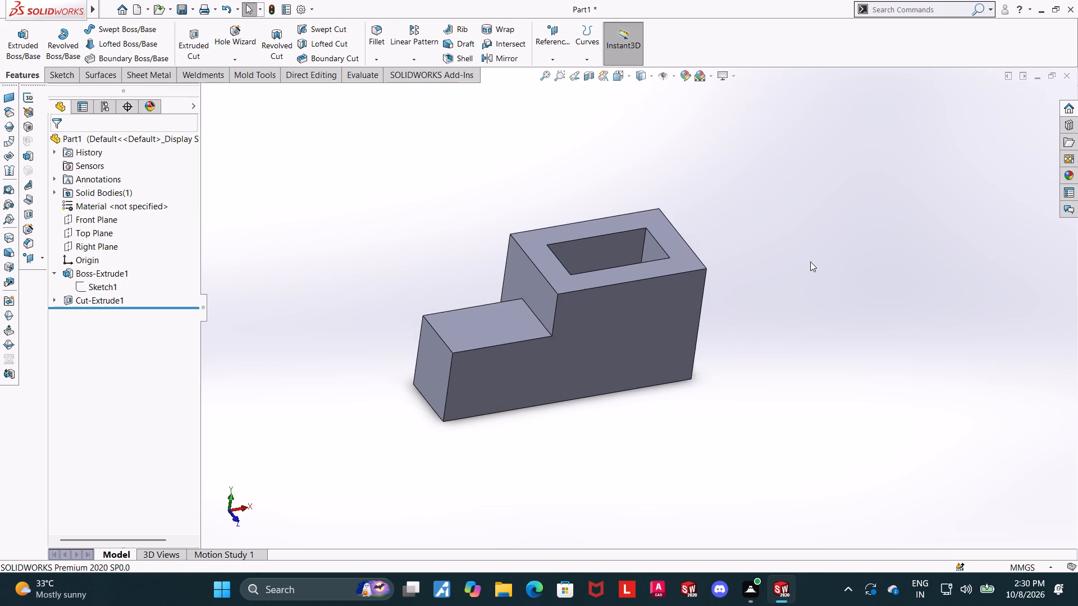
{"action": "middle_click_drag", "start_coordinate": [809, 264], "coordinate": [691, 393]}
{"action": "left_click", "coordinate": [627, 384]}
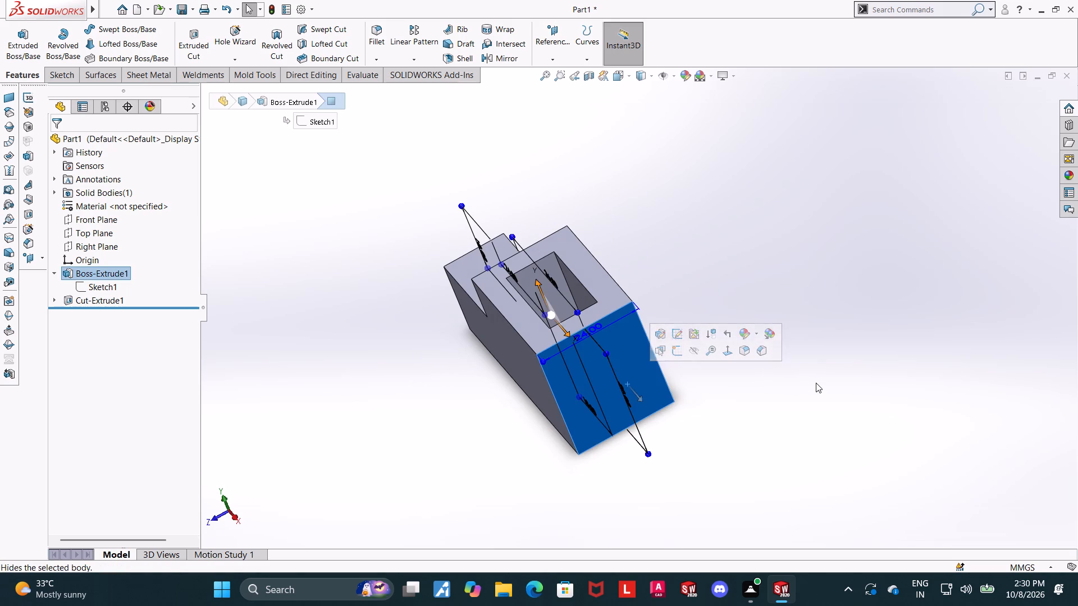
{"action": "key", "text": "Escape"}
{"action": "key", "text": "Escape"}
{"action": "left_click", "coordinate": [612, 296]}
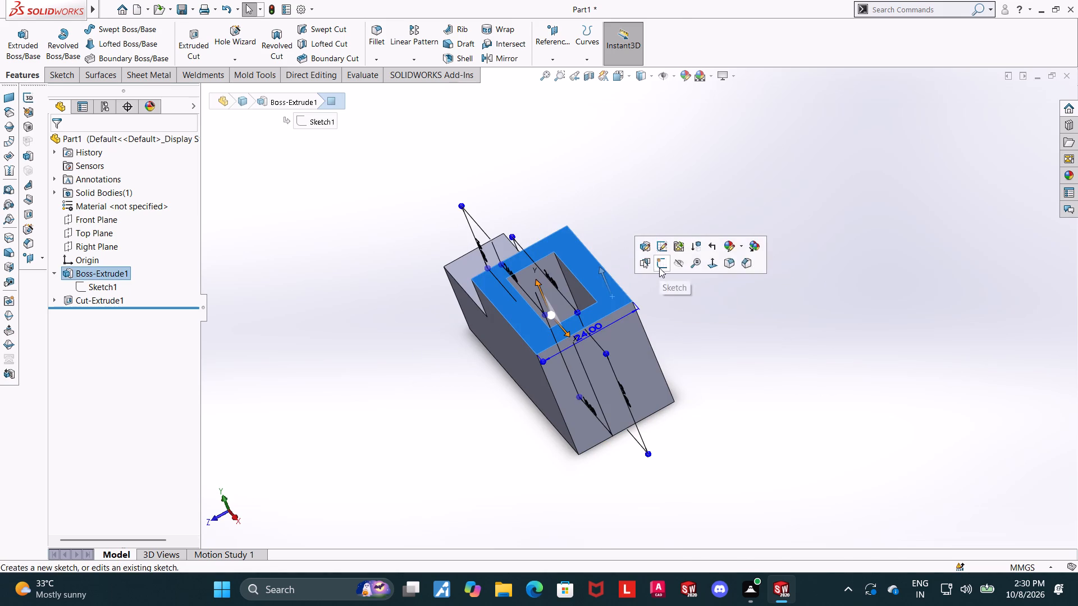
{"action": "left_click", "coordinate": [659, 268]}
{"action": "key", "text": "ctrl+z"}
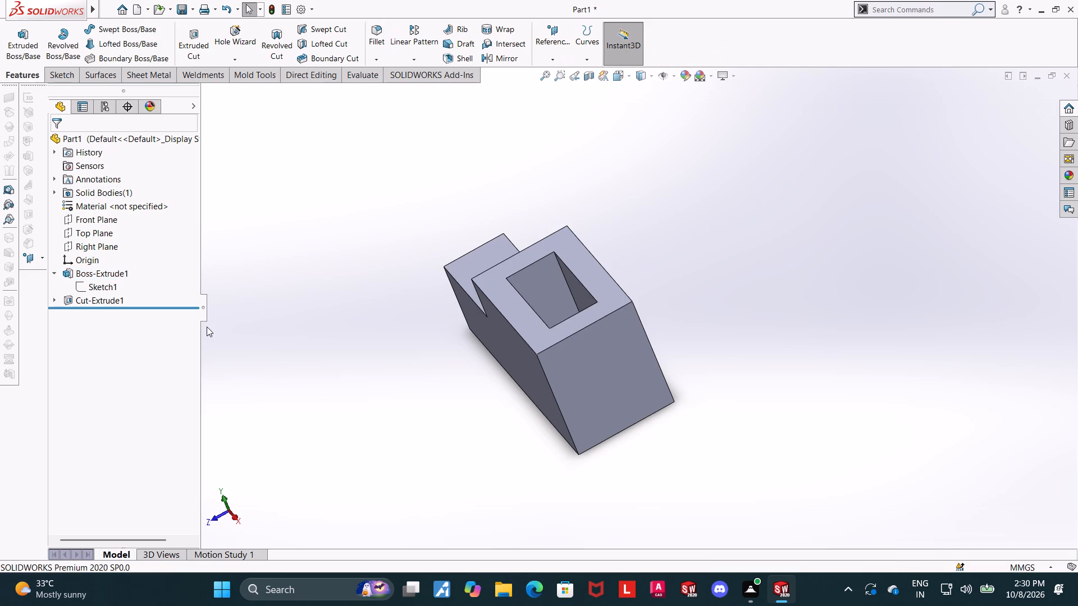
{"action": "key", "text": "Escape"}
Open the base extrusion's profile sketch in a normal view and draw a rectangle about 19 by 29 mm adjoining the 29 mm vertical side.
{"action": "middle_click_drag", "start_coordinate": [396, 320], "coordinate": [433, 265]}
{"action": "left_click", "coordinate": [95, 289]}
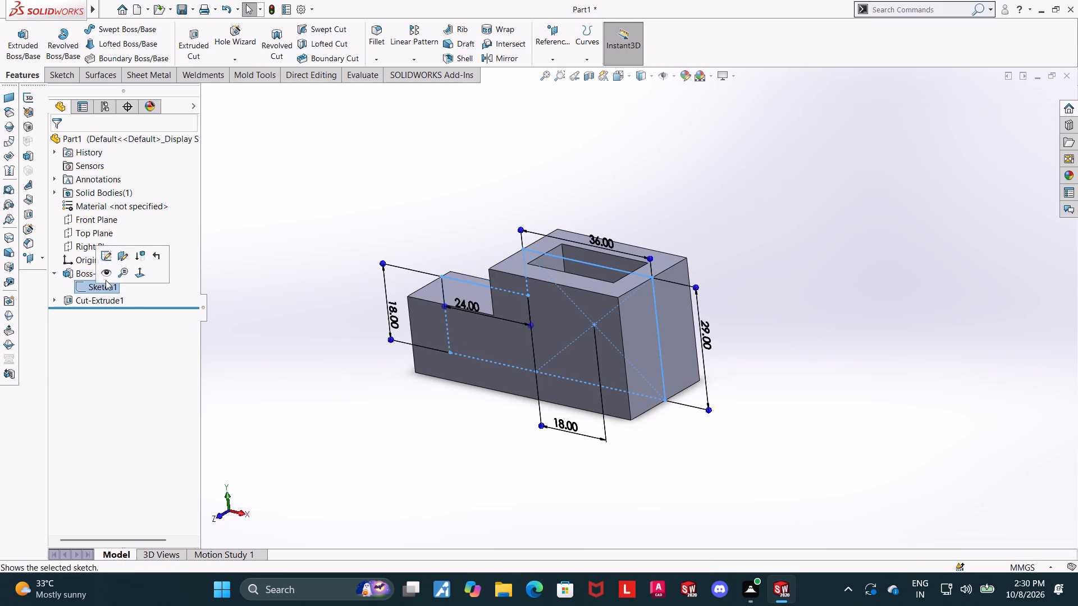
{"action": "left_click", "coordinate": [110, 258]}
{"action": "left_click", "coordinate": [106, 276]}
{"action": "left_click", "coordinate": [128, 259]}
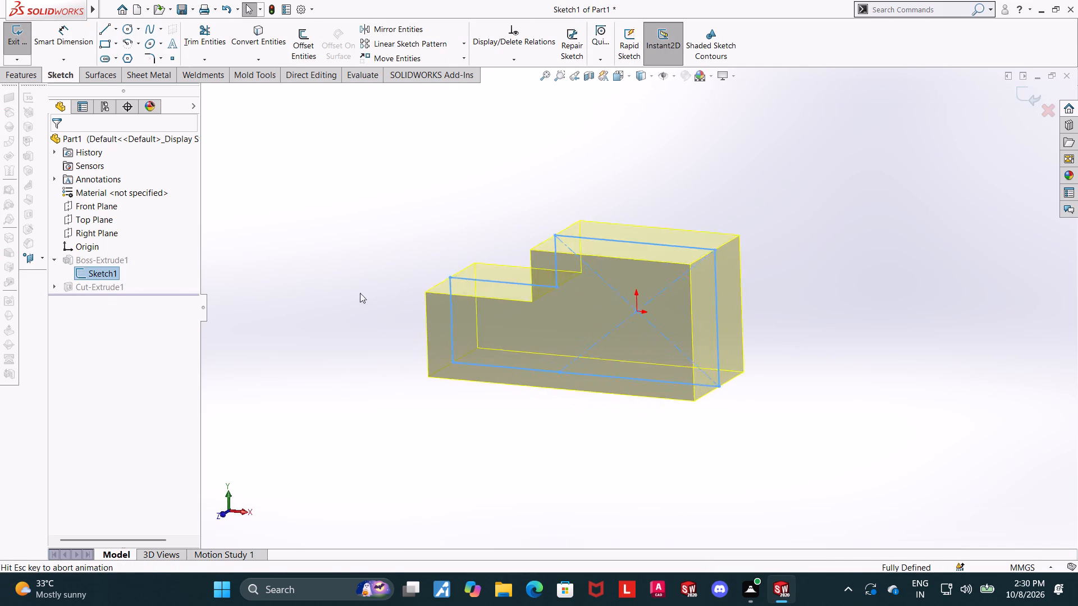
{"action": "scroll", "coordinate": [888, 303], "scroll_direction": "up", "scroll_amount": 5}
{"action": "scroll", "coordinate": [895, 286], "scroll_direction": "down", "scroll_amount": 4}
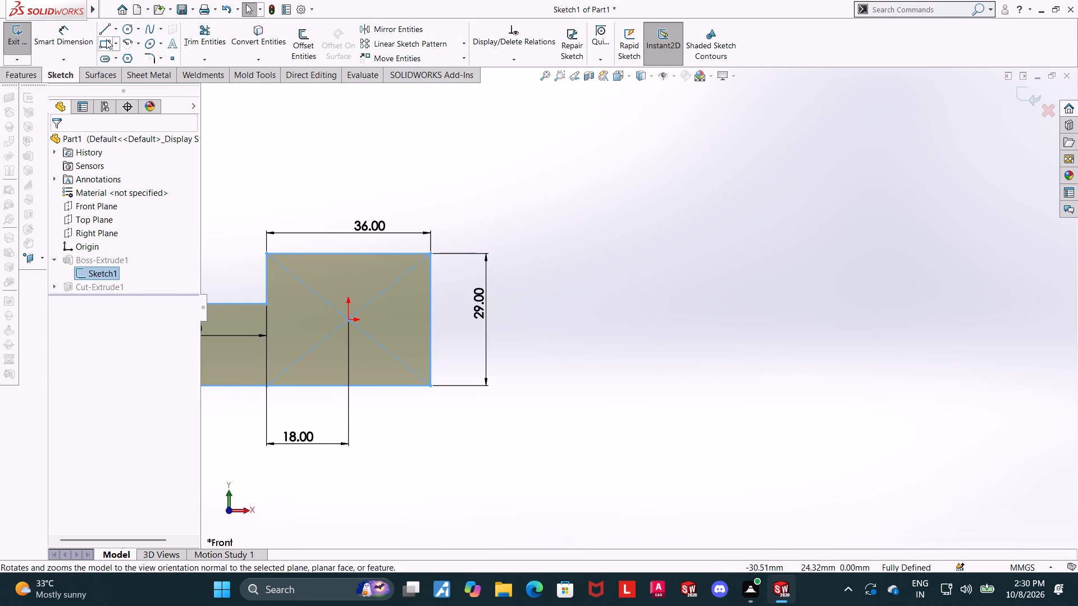
{"action": "left_click", "coordinate": [106, 43]}
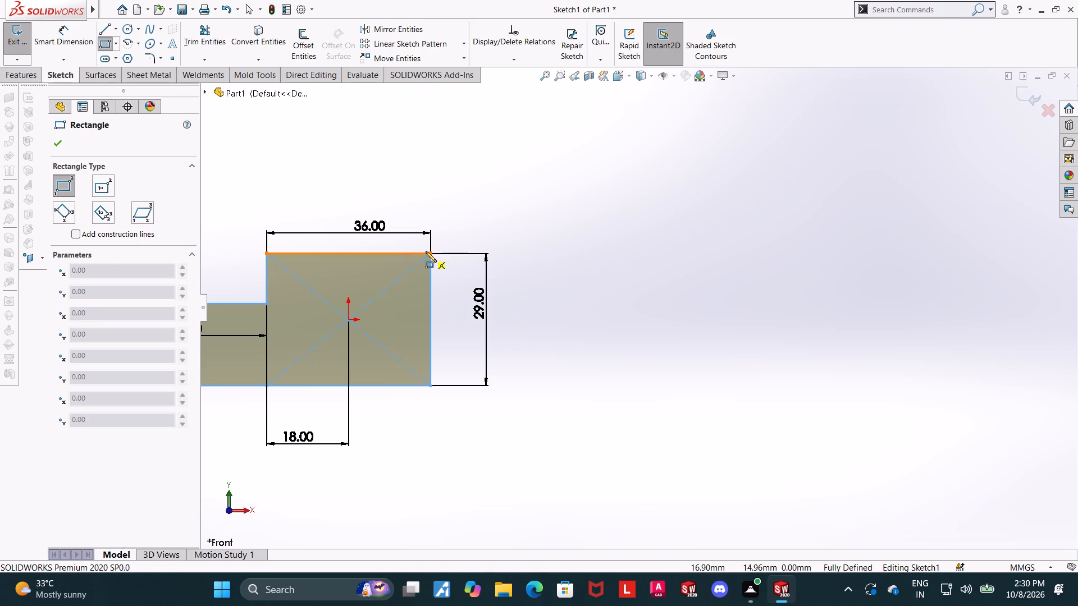
{"action": "left_click", "coordinate": [431, 251]}
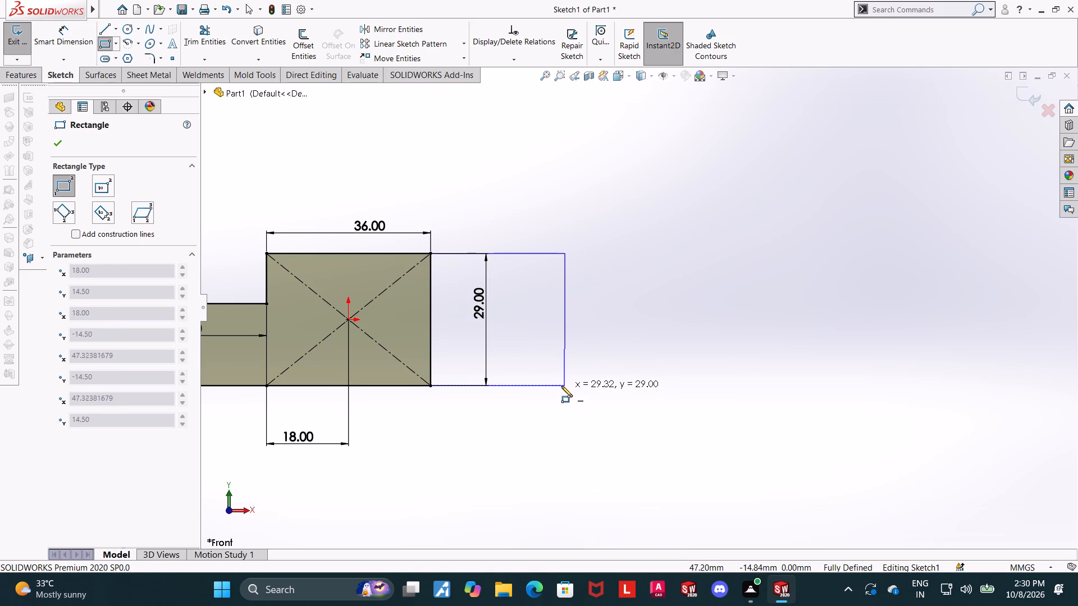
{"action": "left_click", "coordinate": [518, 384]}
{"action": "key", "text": "Escape"}
{"action": "key", "text": "Escape"}
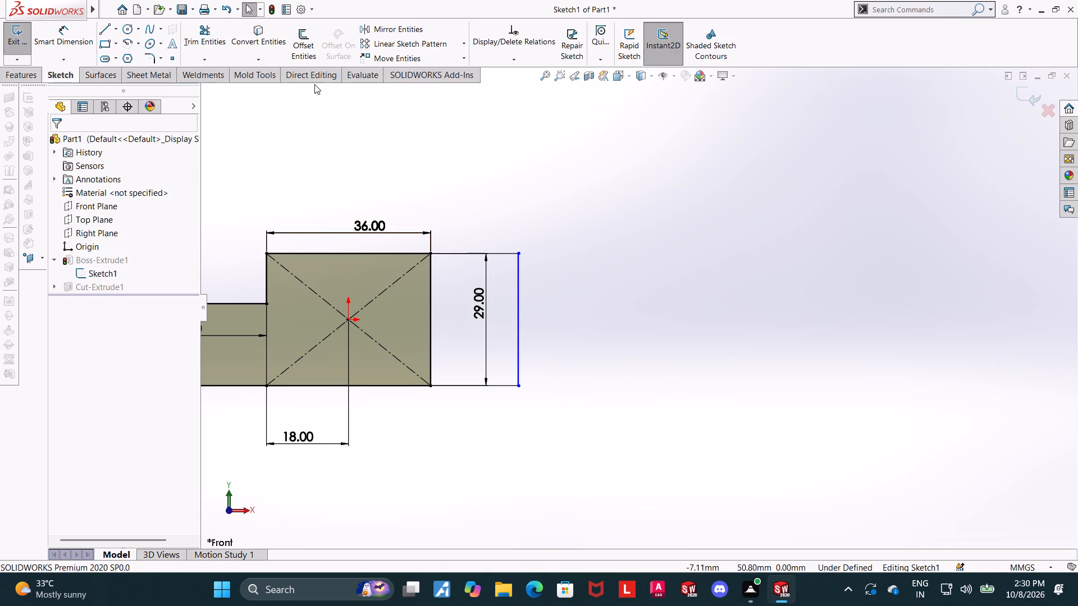
Trim away the vertical side shared by the main rectangle and the newly added rectangle.
{"action": "left_click", "coordinate": [207, 45]}
{"action": "left_click_drag", "start_coordinate": [436, 322], "coordinate": [428, 323]}
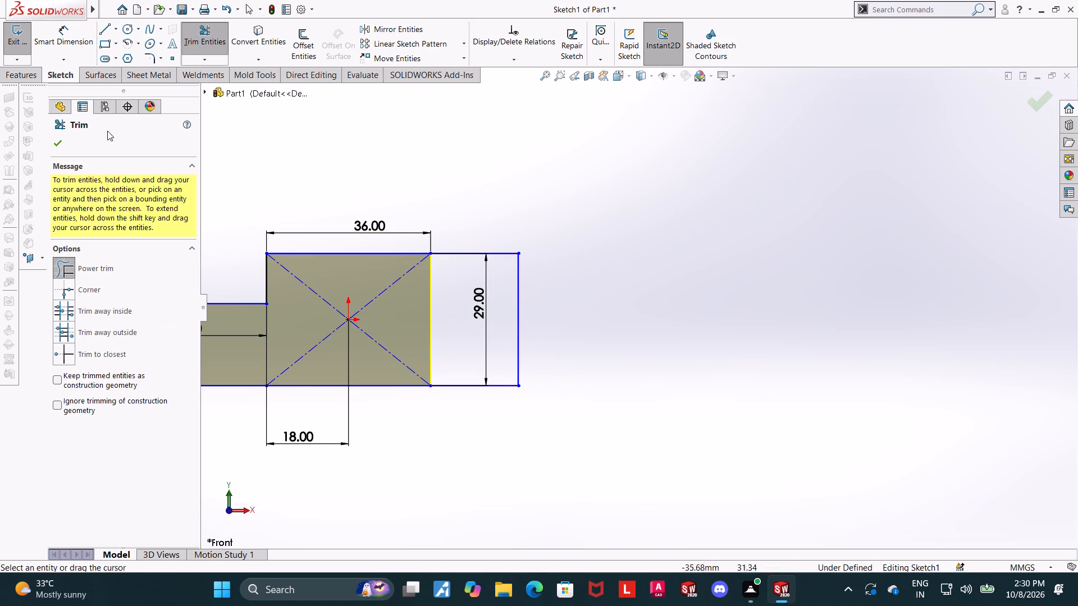
{"action": "key", "text": "Escape"}
Dimension the added rectangle's upper horizontal side as 12 mm.
{"action": "left_click", "coordinate": [58, 35]}
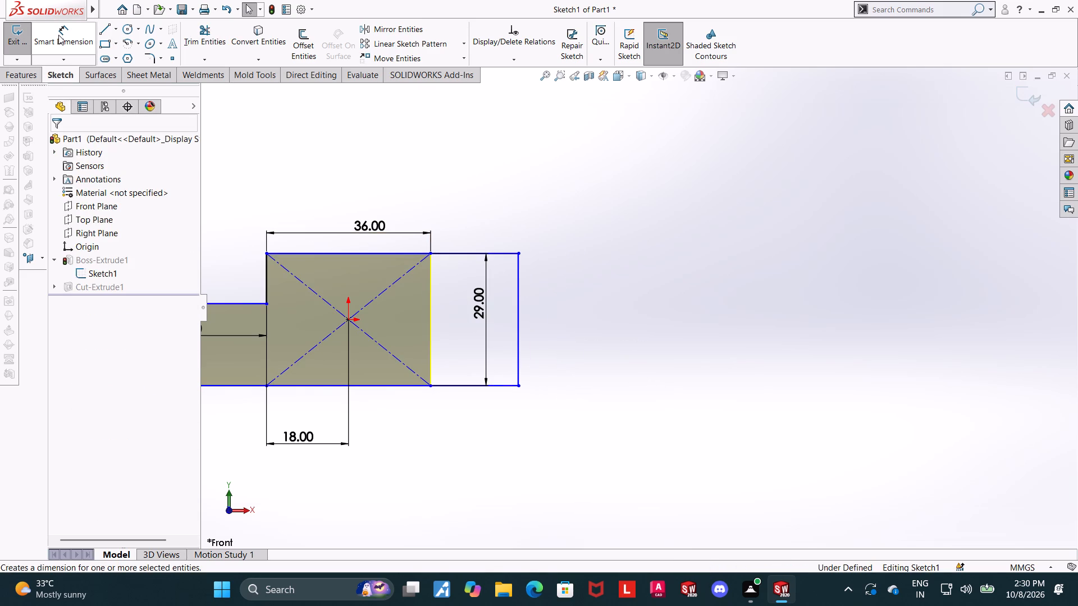
{"action": "left_click", "coordinate": [74, 34]}
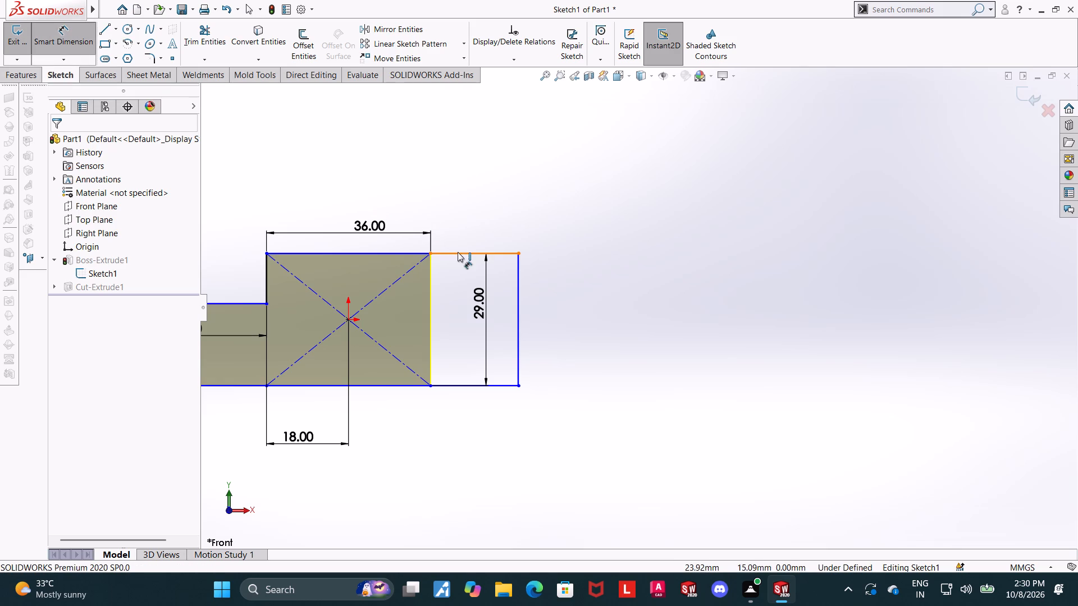
{"action": "left_click", "coordinate": [458, 252]}
{"action": "left_click", "coordinate": [458, 235]}
{"action": "type", "text": "12"}
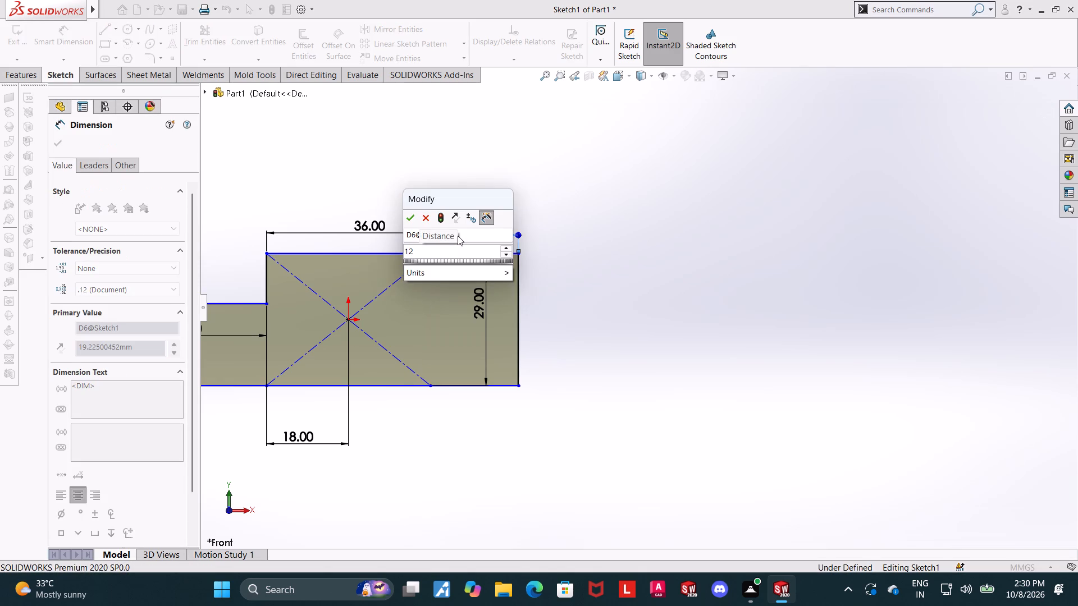
{"action": "key", "text": "Return"}
{"action": "key", "text": "Escape"}
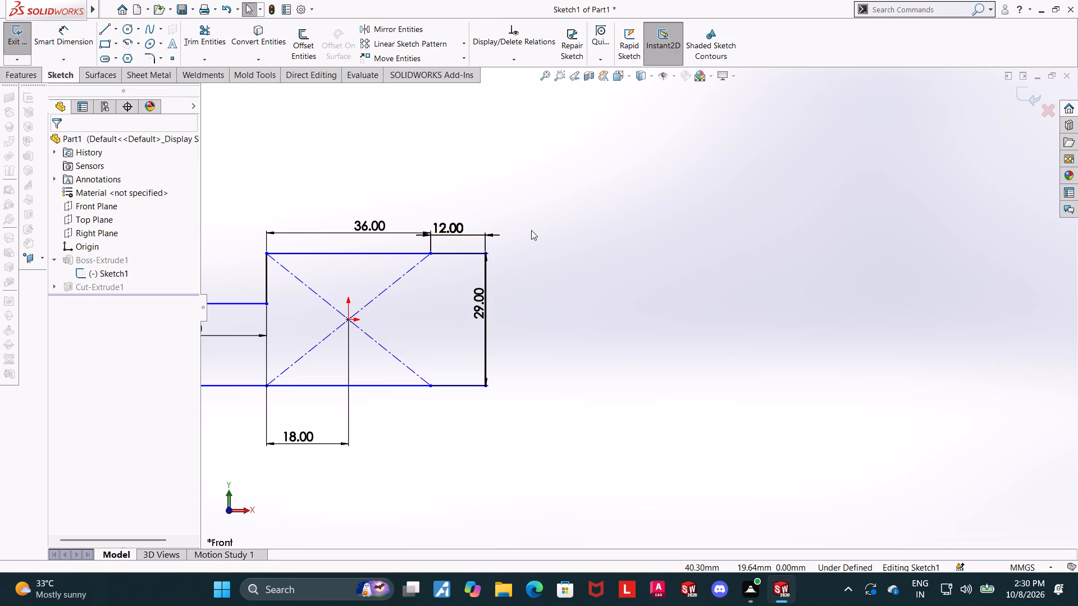
Trim away the added rectangle's outer vertical side to leave the profile open at that end.
{"action": "left_click", "coordinate": [223, 39]}
{"action": "left_click_drag", "start_coordinate": [522, 332], "coordinate": [479, 332]}
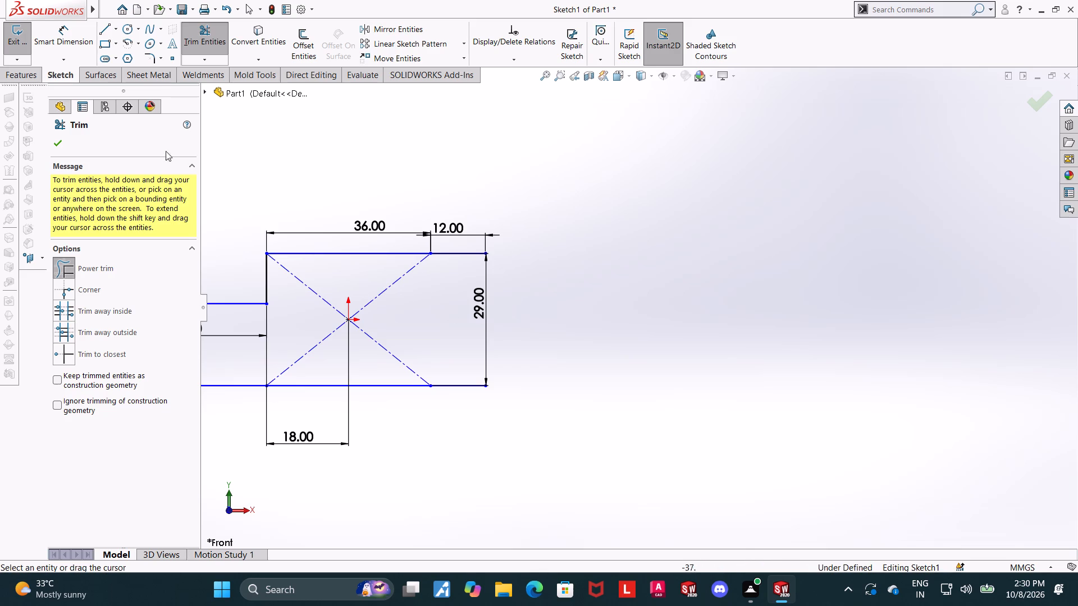
Draw a vertical line about 53 mm long upward from the outer end of the 12 mm upper side.
{"action": "left_click", "coordinate": [105, 30]}
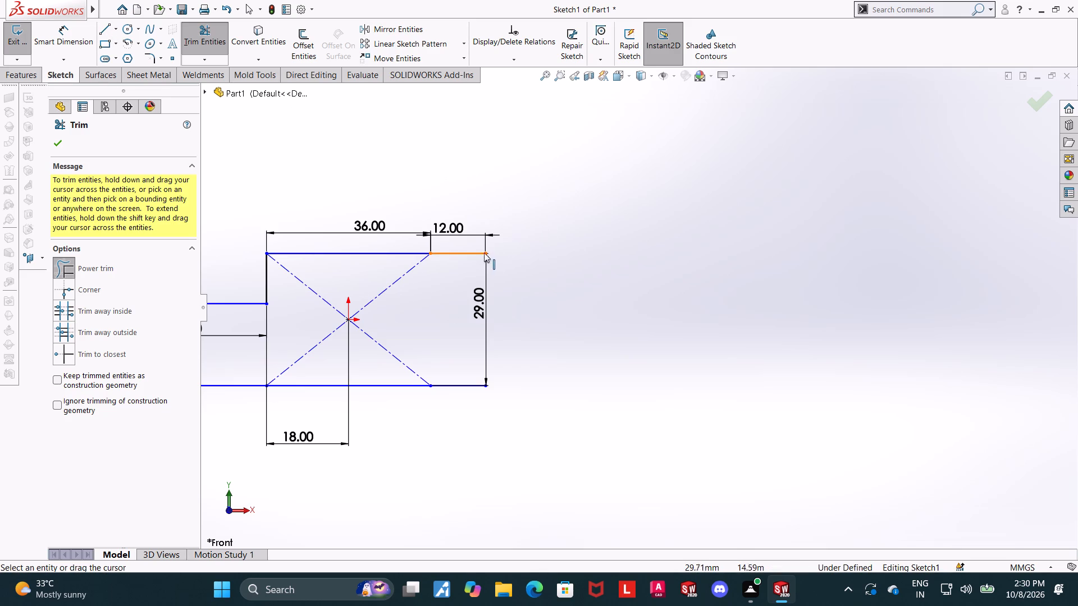
{"action": "left_click", "coordinate": [107, 29]}
{"action": "left_click", "coordinate": [484, 253]}
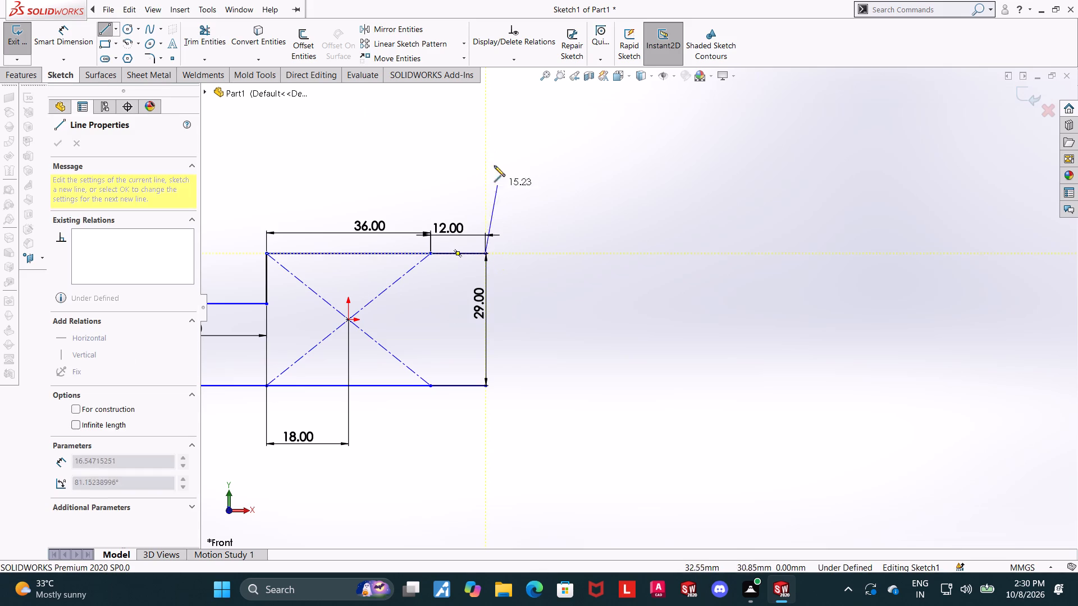
{"action": "scroll", "coordinate": [482, 137], "scroll_direction": "up", "scroll_amount": 3}
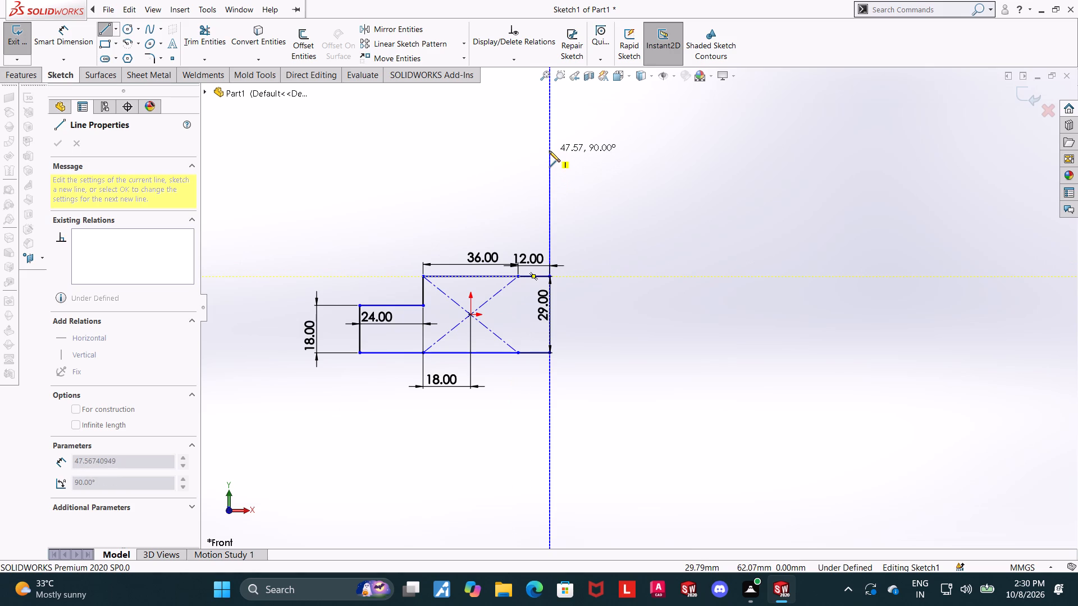
{"action": "key", "text": "2"}
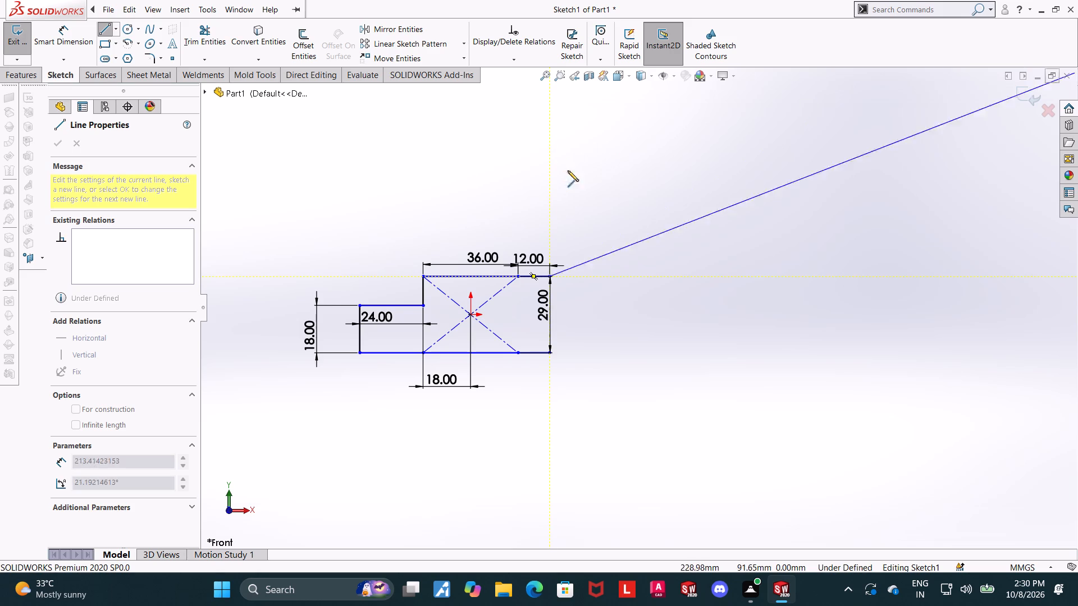
{"action": "left_click", "coordinate": [549, 136]}
{"action": "key", "text": "Escape"}
Dimension the new vertical line as 44 mm.
{"action": "left_click", "coordinate": [66, 40]}
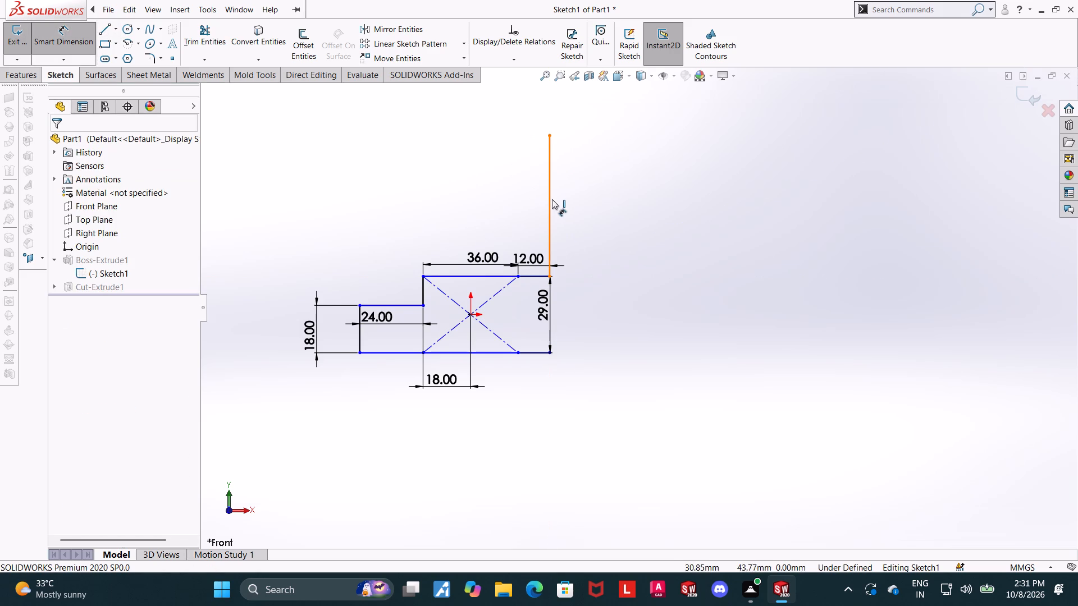
{"action": "left_click", "coordinate": [552, 199]}
{"action": "left_click", "coordinate": [622, 201]}
{"action": "type", "text": "44"}
{"action": "key", "text": "Return"}
{"action": "key", "text": "Escape"}
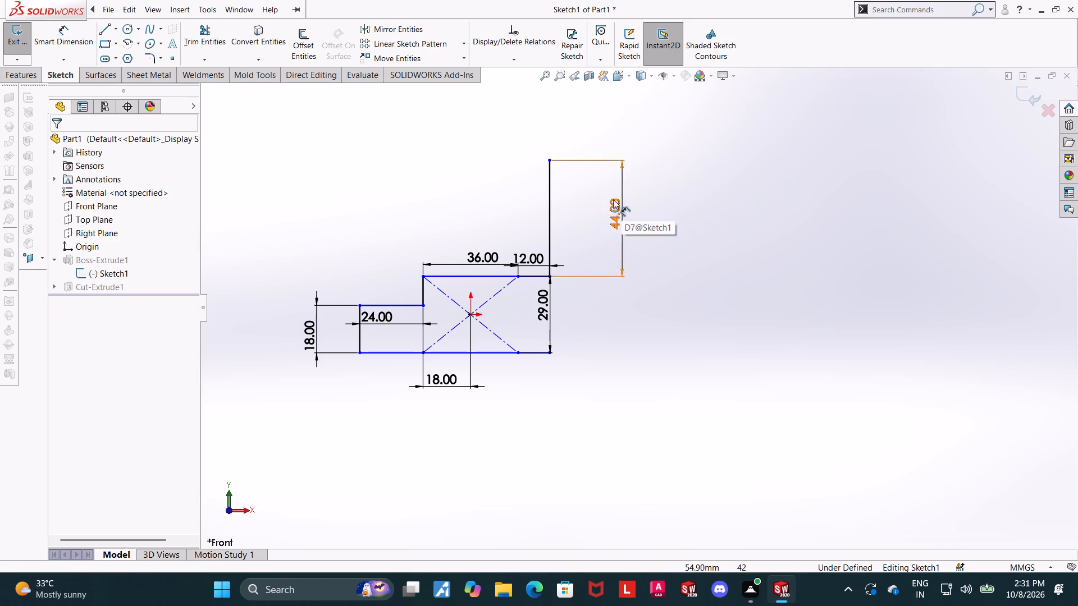
Close the upright outline with a horizontal line about 39 mm long, a 44 mm downward line and an arc of about 30 mm radius.
{"action": "left_click", "coordinate": [100, 24]}
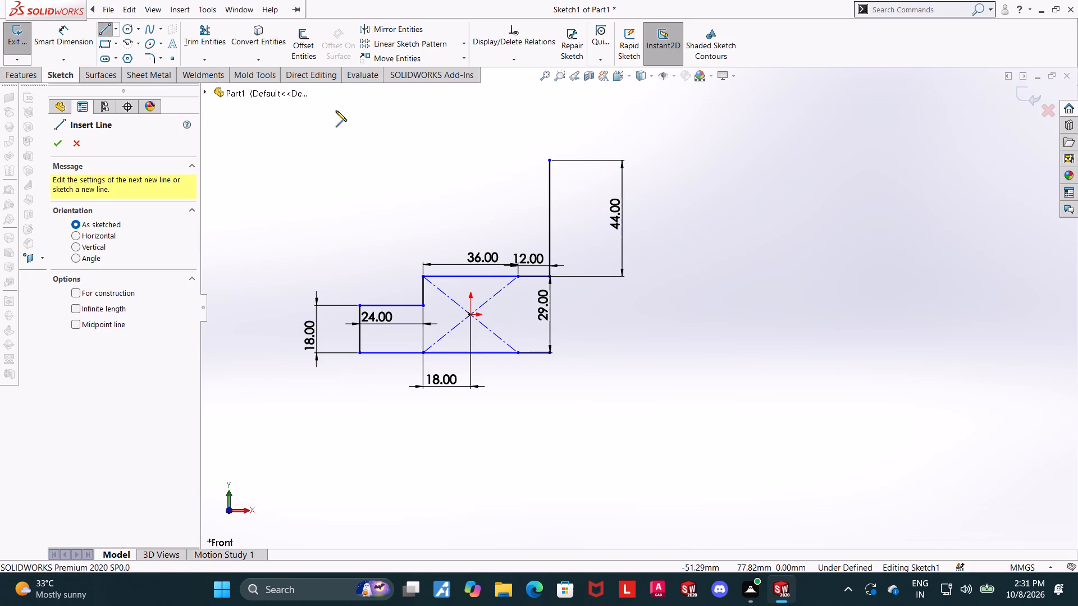
{"action": "left_click", "coordinate": [552, 159]}
{"action": "key", "text": "2"}
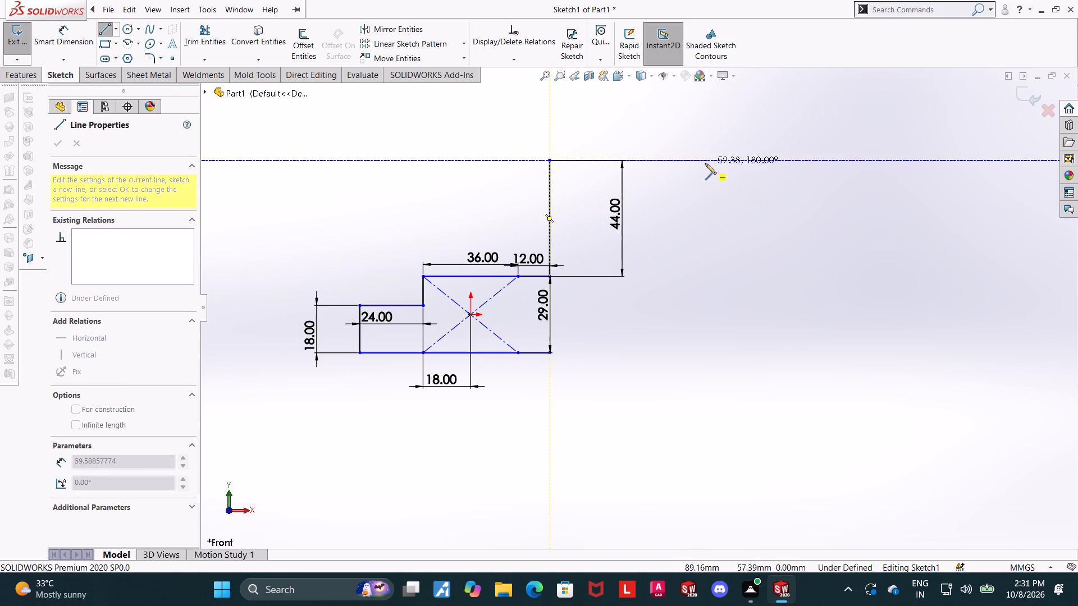
{"action": "key", "text": "9"}
{"action": "key", "text": "Return"}
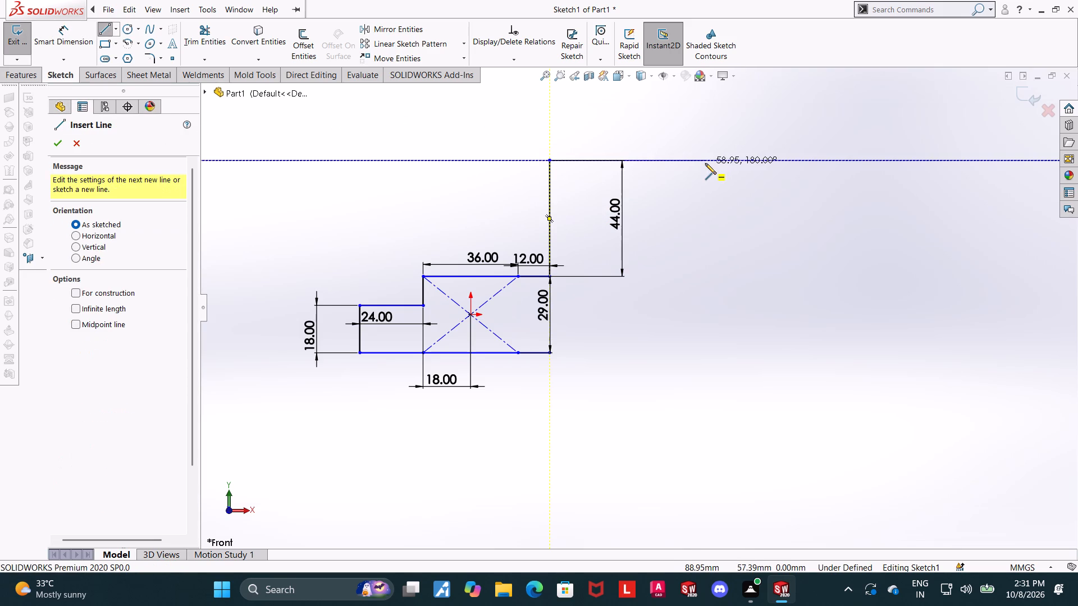
{"action": "left_click", "coordinate": [653, 162]}
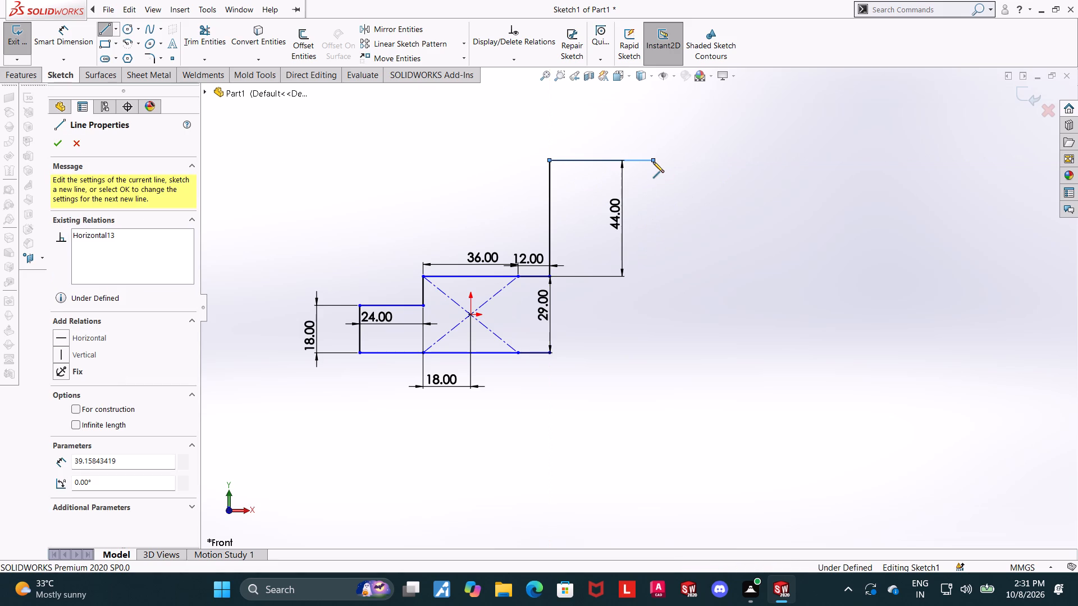
{"action": "left_click", "coordinate": [651, 276]}
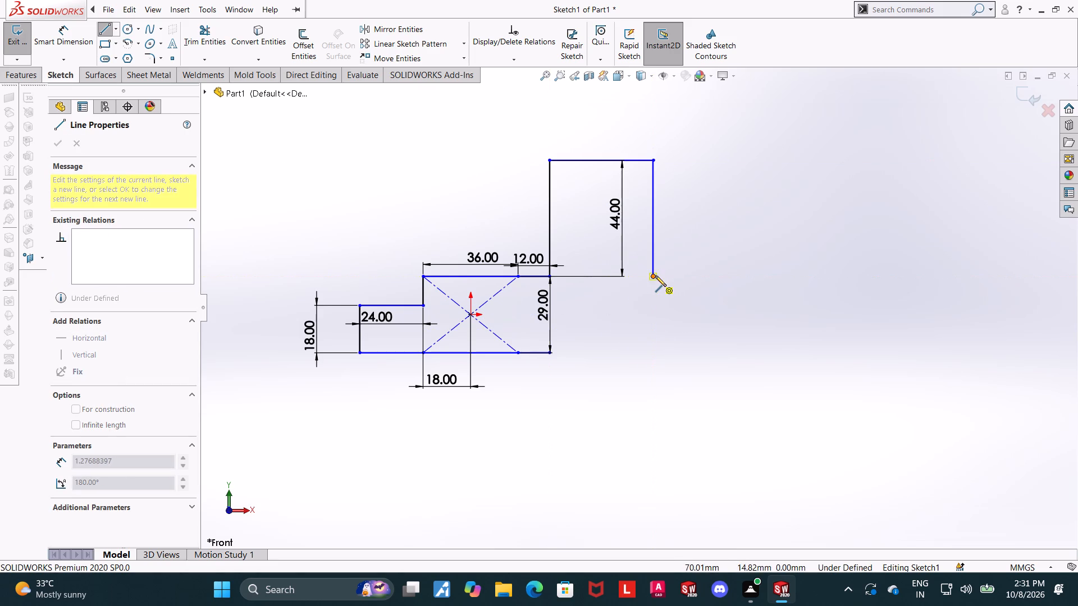
{"action": "left_click", "coordinate": [550, 351]}
{"action": "key", "text": "Escape"}
{"action": "key", "text": "Escape"}
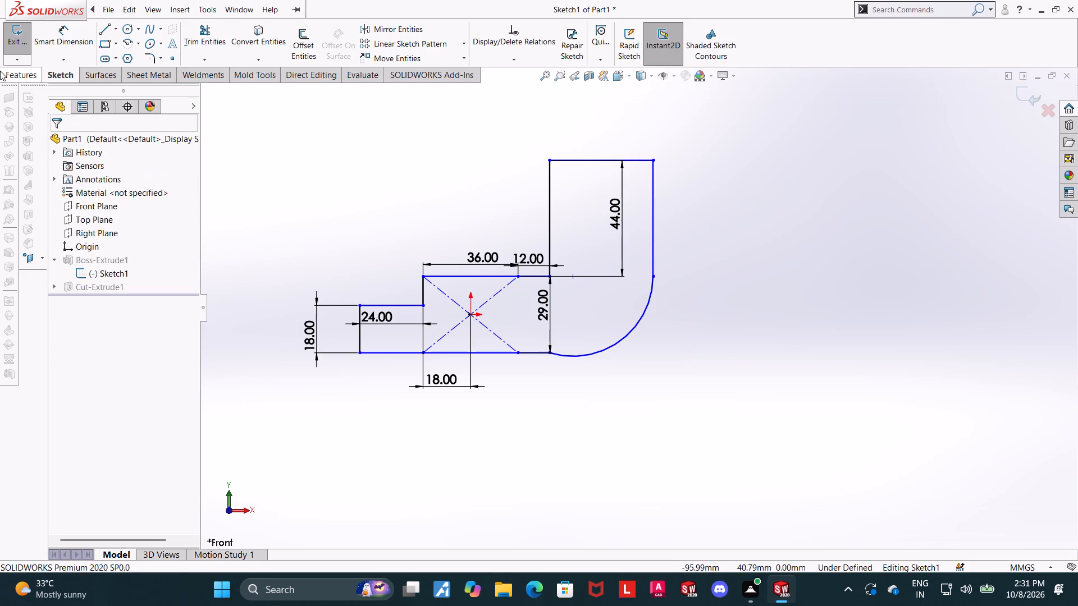
Dimension the arc's radius as 29 mm.
{"action": "left_click", "coordinate": [50, 36]}
{"action": "left_click", "coordinate": [638, 323]}
{"action": "left_click", "coordinate": [657, 352]}
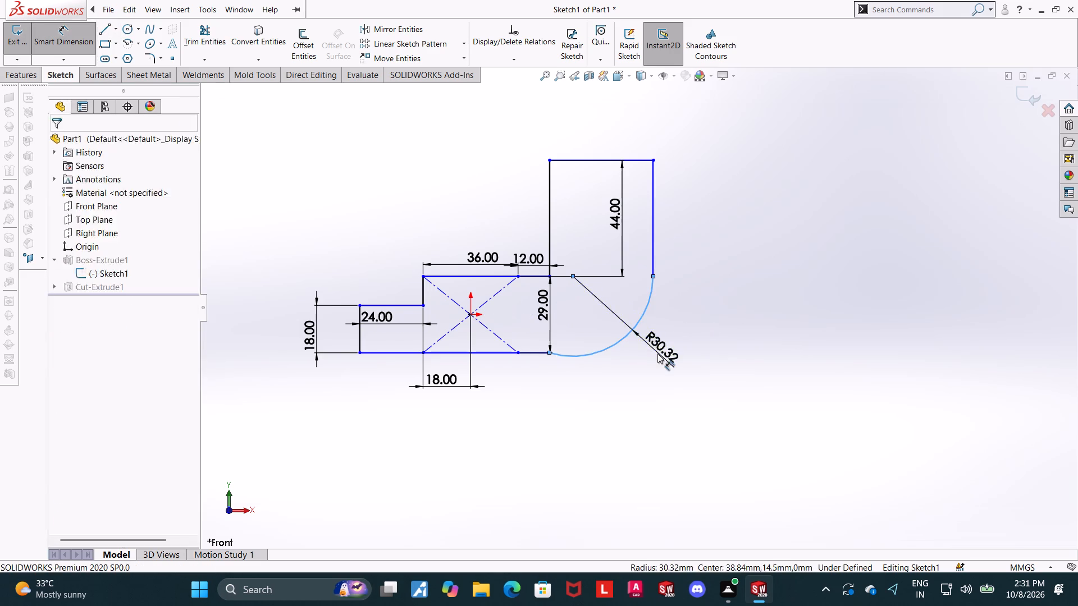
{"action": "type", "text": "29"}
{"action": "key", "text": "Return"}
{"action": "key", "text": "Escape"}
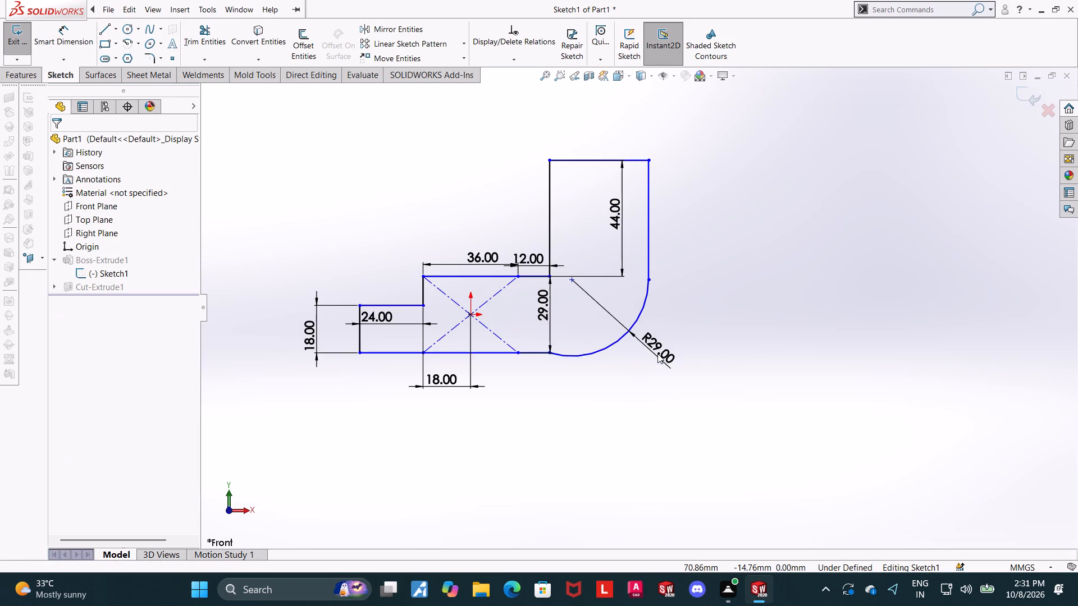
Add tangent relations between the arc and the bottom horizontal line, and between the arc and the upright's outer vertical line.
{"action": "left_click", "coordinate": [534, 353]}
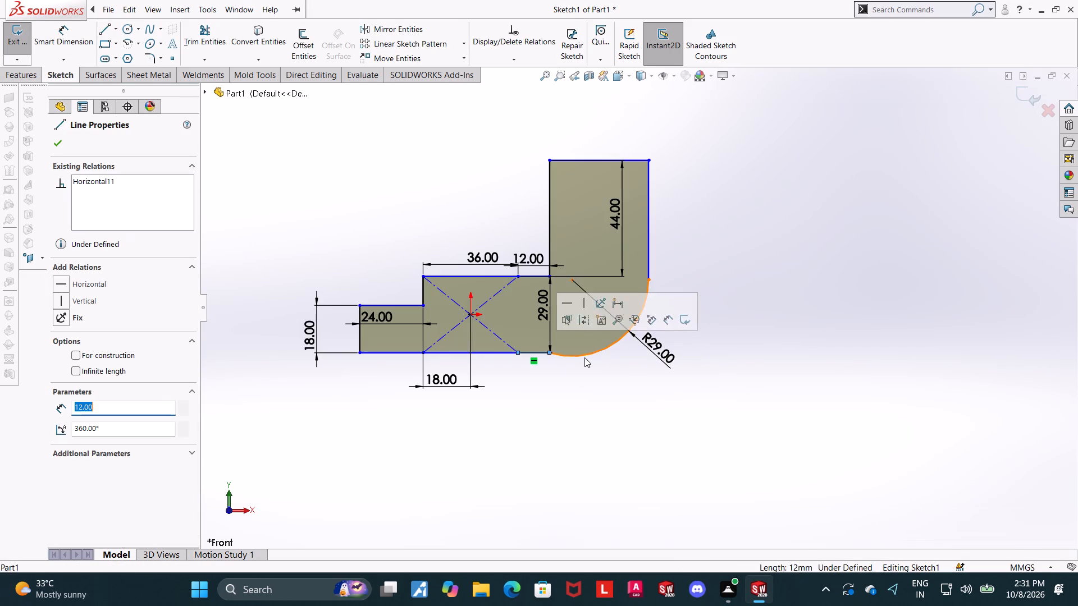
{"action": "left_click", "coordinate": [584, 357], "text": "ctrl"}
{"action": "left_click", "coordinate": [63, 342]}
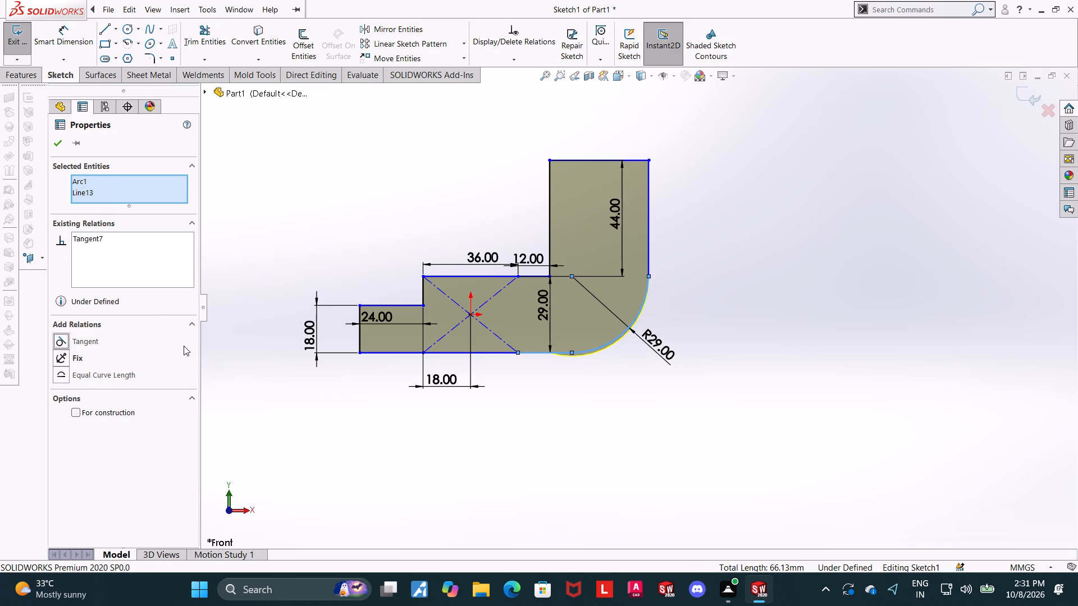
{"action": "left_click", "coordinate": [242, 378]}
{"action": "left_click", "coordinate": [650, 258]}
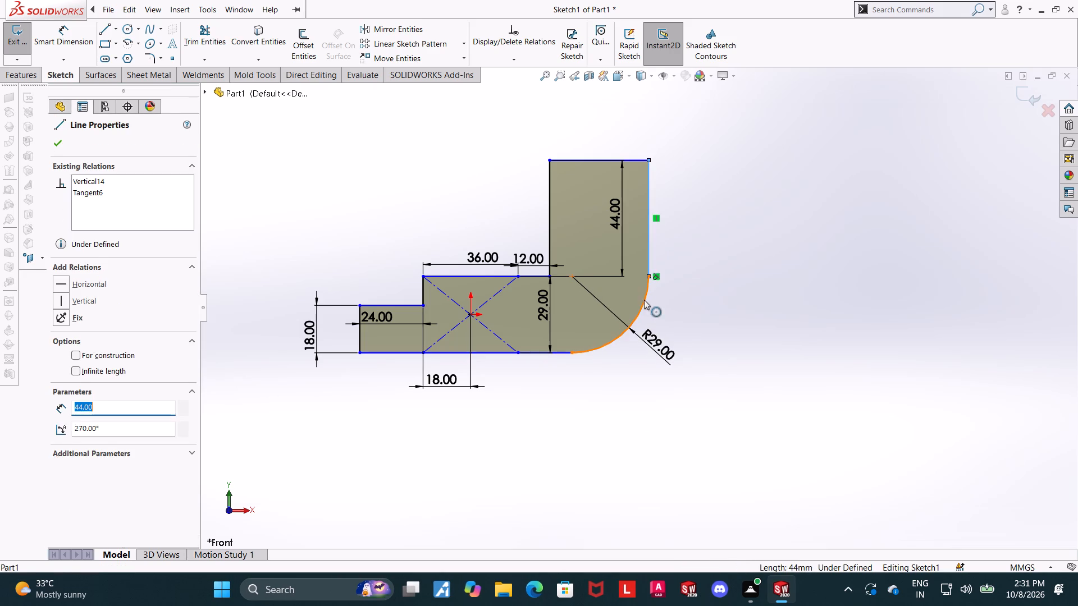
{"action": "left_click", "coordinate": [644, 300], "text": "ctrl"}
{"action": "left_click", "coordinate": [62, 345]}
{"action": "left_click", "coordinate": [811, 336]}
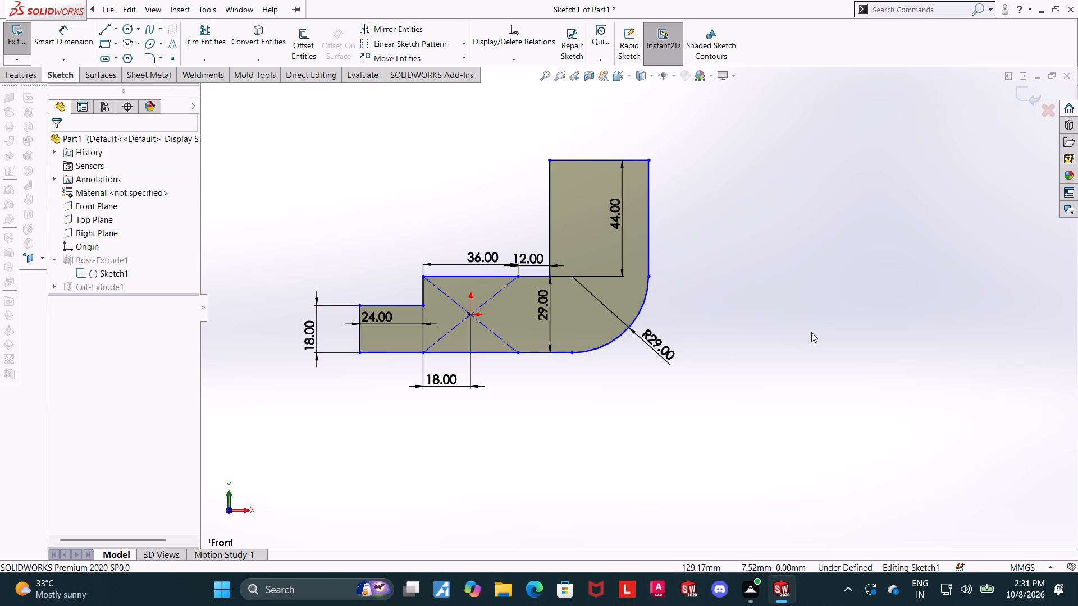
{"action": "key", "text": "Escape"}
{"action": "key", "text": "Escape"}
{"action": "key", "text": "Escape"}
Dimension the upright's top horizontal line as 29 mm.
{"action": "left_click", "coordinate": [68, 31]}
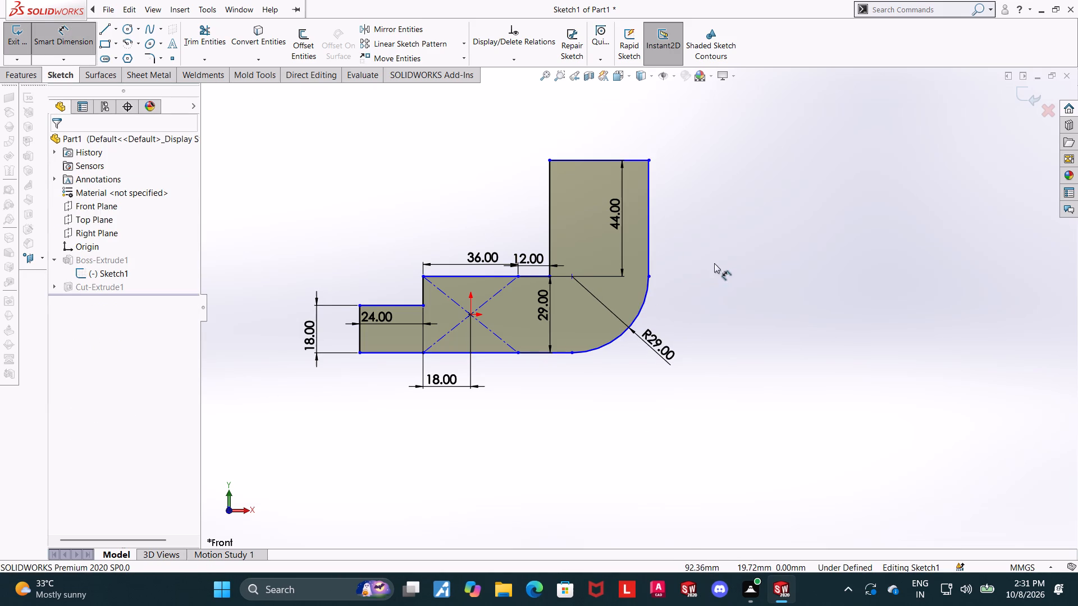
{"action": "left_click", "coordinate": [575, 159]}
{"action": "left_click", "coordinate": [580, 144]}
{"action": "type", "text": "29"}
{"action": "key", "text": "Return"}
{"action": "key", "text": "Escape"}
{"action": "key", "text": "Escape"}
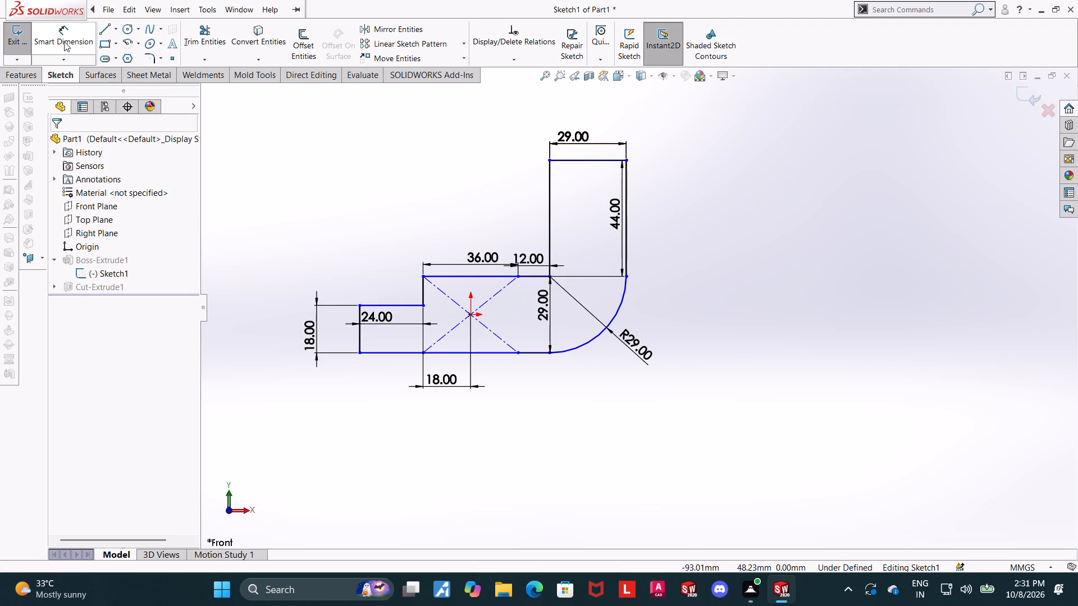
Move the upright's 44 mm height dimension outward, clear of the profile's outer vertical line.
{"action": "left_click", "coordinate": [64, 42]}
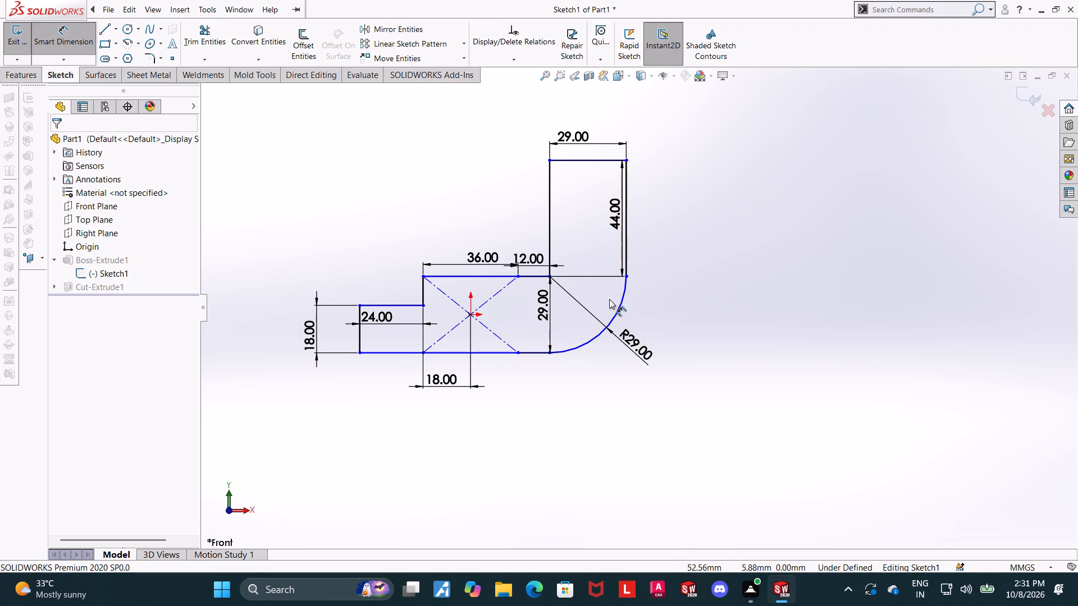
{"action": "key", "text": "Escape"}
{"action": "key", "text": "Escape"}
{"action": "key", "text": "Escape"}
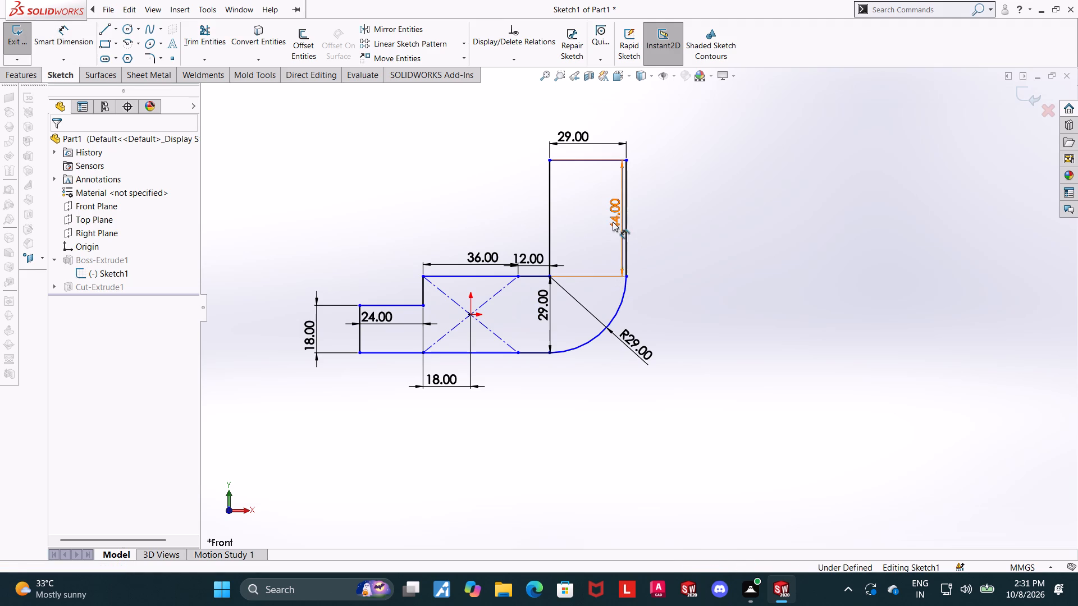
{"action": "left_click_drag", "start_coordinate": [613, 221], "coordinate": [694, 231]}
{"action": "key", "text": "Escape"}
{"action": "key", "text": "Escape"}
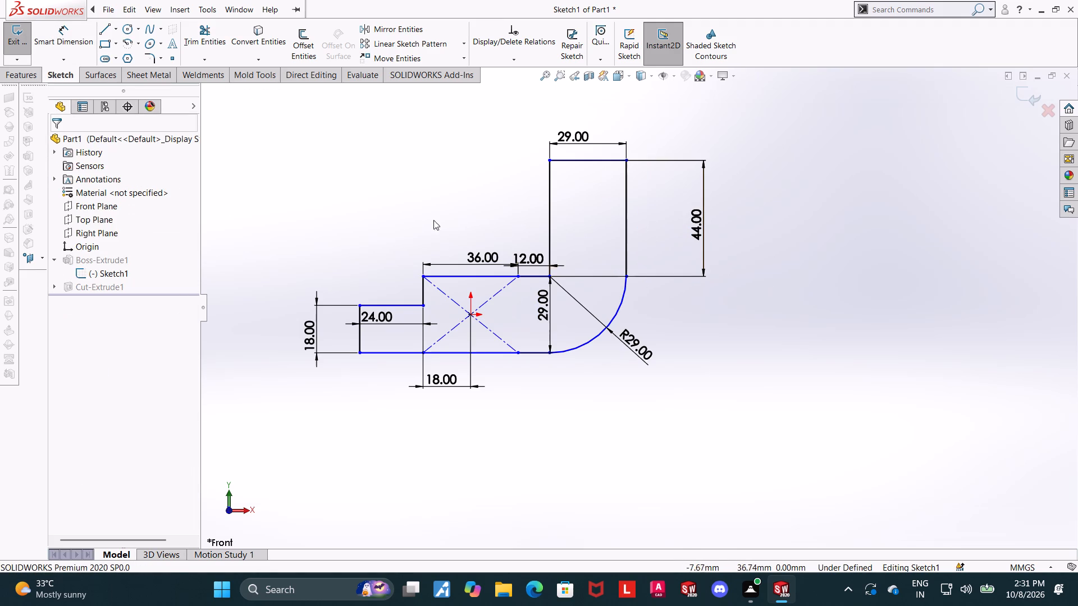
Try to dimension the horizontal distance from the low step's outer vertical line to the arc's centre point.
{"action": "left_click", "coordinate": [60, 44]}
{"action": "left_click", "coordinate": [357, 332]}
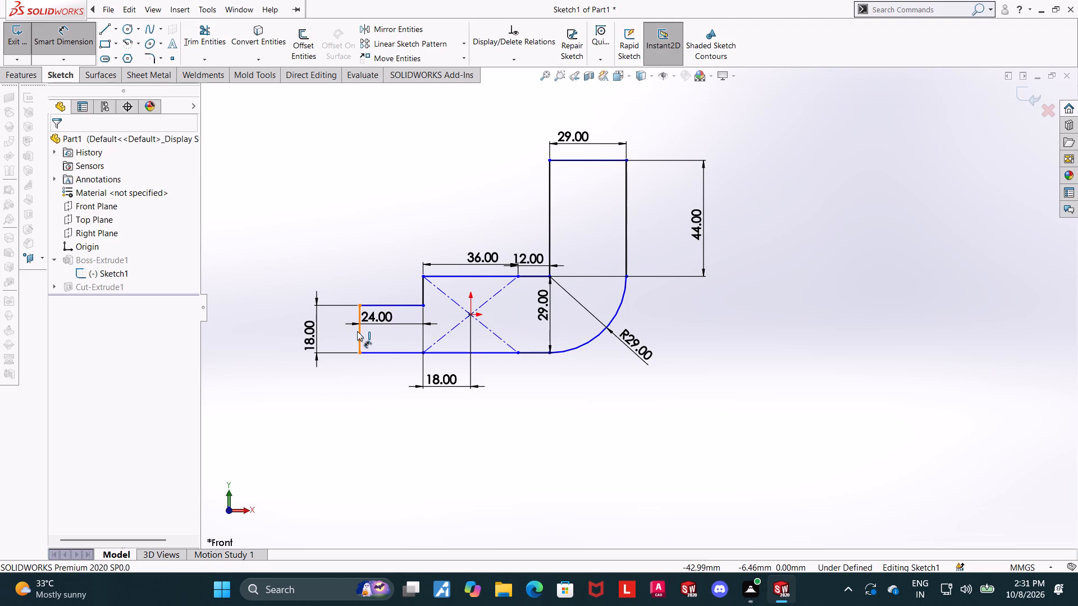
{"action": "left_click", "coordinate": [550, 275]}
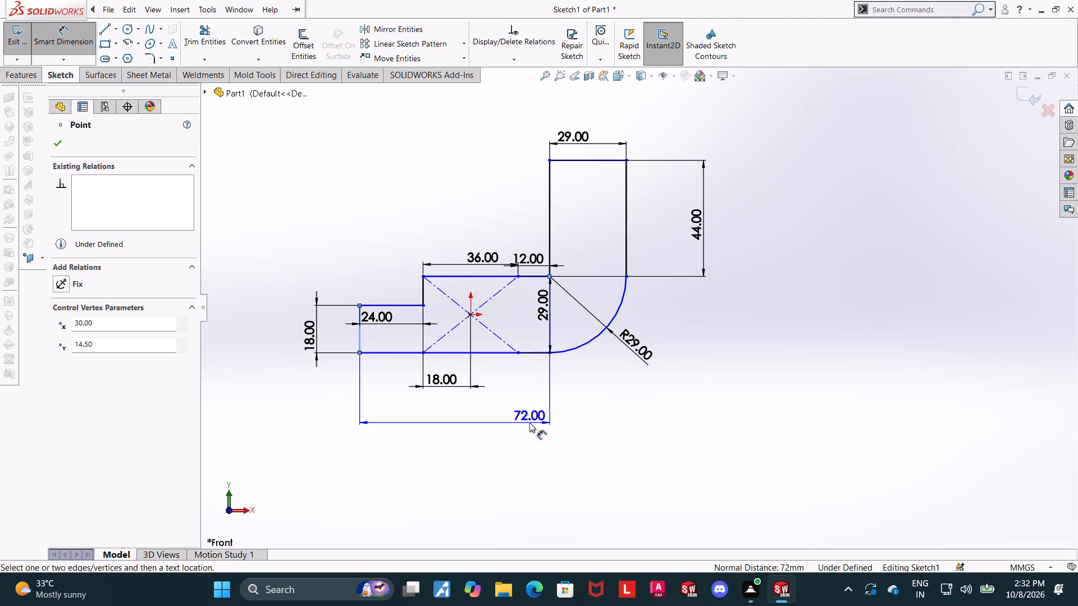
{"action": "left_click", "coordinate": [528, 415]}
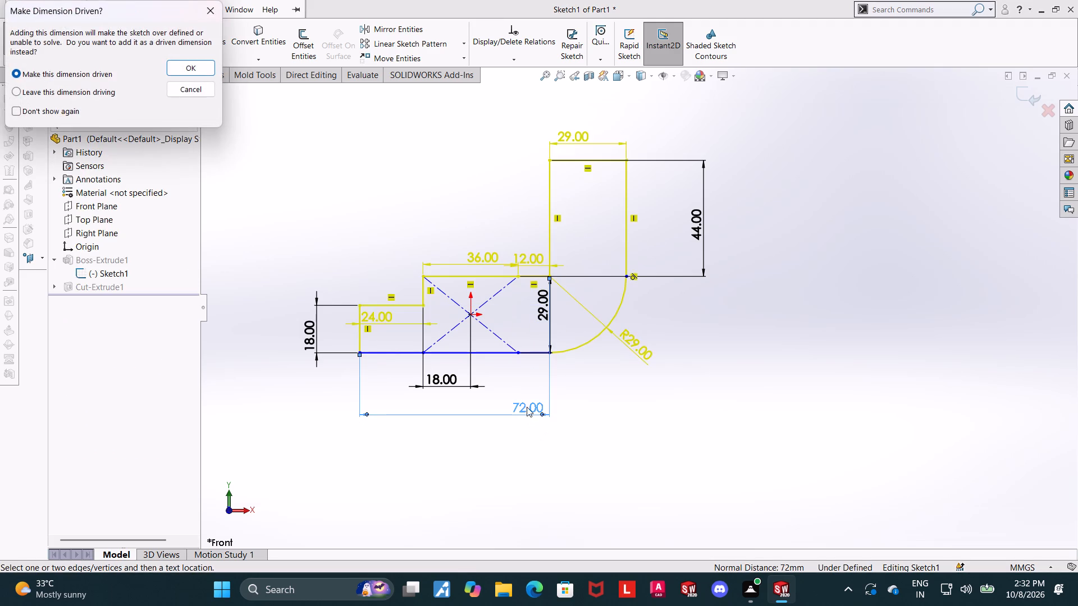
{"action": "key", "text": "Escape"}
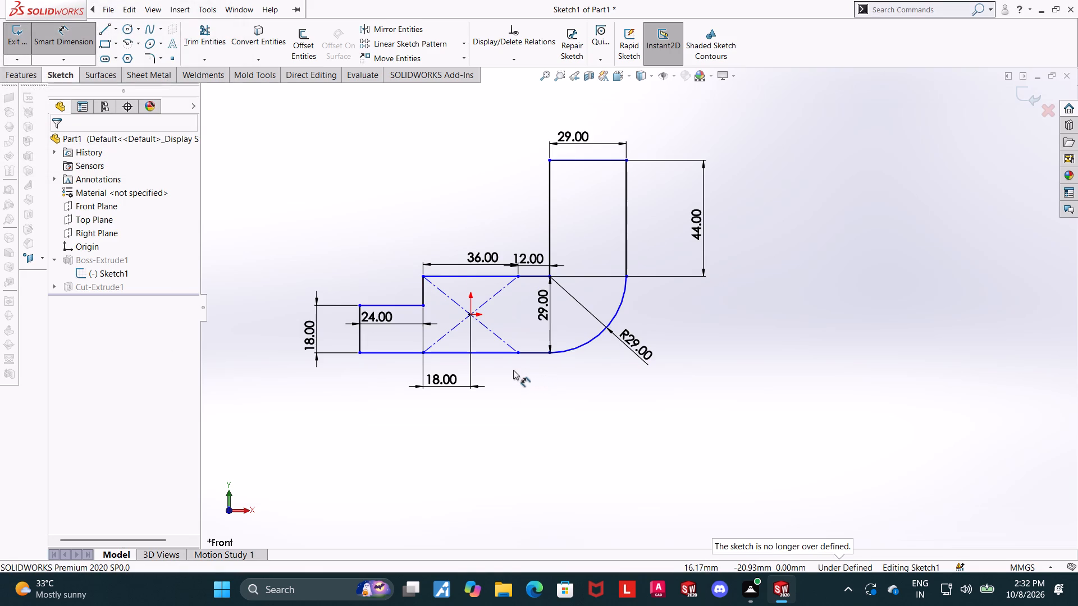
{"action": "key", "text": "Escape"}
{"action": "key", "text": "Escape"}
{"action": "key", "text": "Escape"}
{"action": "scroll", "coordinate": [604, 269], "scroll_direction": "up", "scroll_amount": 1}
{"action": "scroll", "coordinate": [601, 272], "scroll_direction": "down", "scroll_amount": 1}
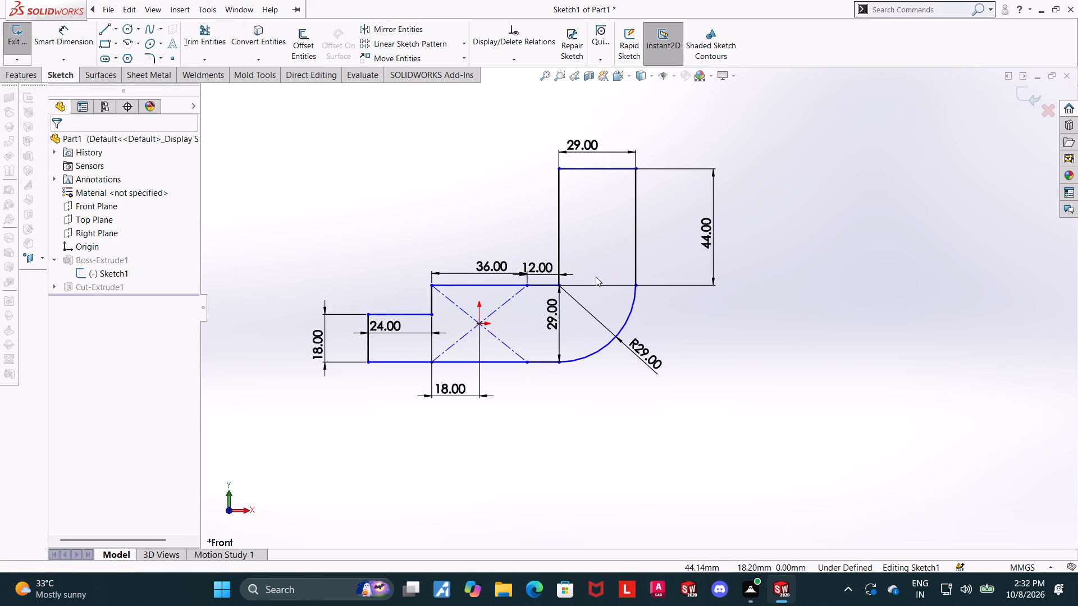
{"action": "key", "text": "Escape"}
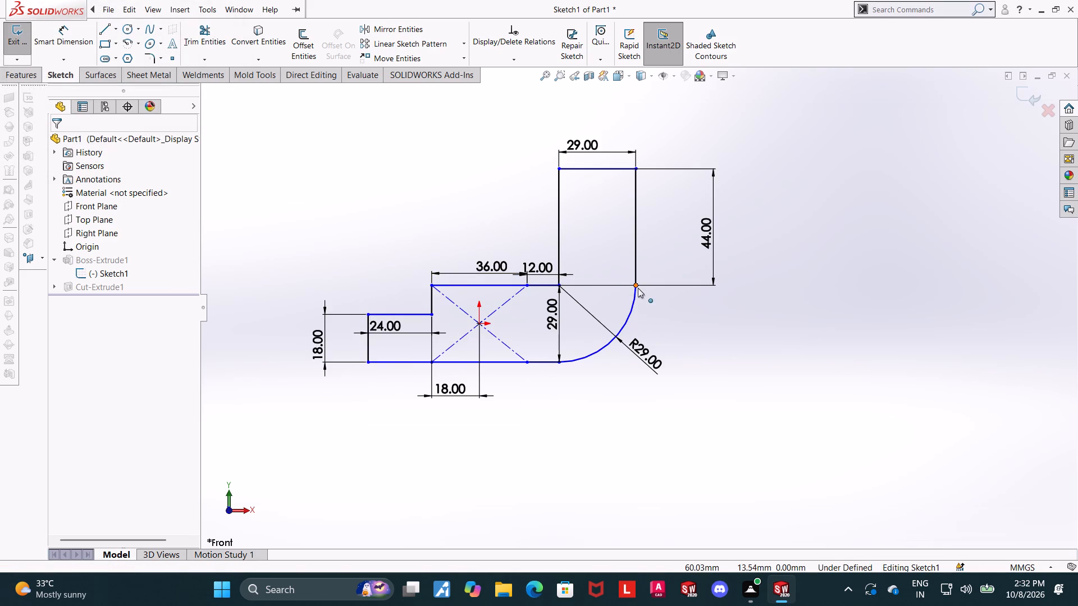
Add a horizontal relation between the arc's upper endpoint and its centre point.
{"action": "left_click", "coordinate": [638, 288]}
{"action": "left_click", "coordinate": [560, 285], "text": "ctrl"}
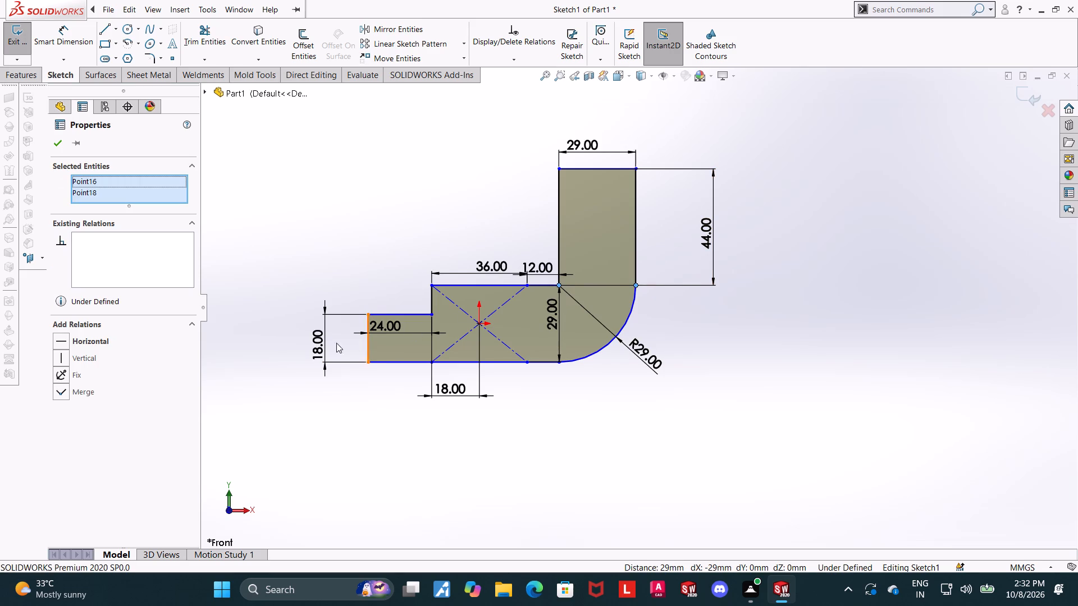
{"action": "left_click", "coordinate": [59, 341]}
{"action": "left_click", "coordinate": [979, 424]}
{"action": "key", "text": "Escape"}
{"action": "key", "text": "Escape"}
{"action": "key", "text": "Escape"}
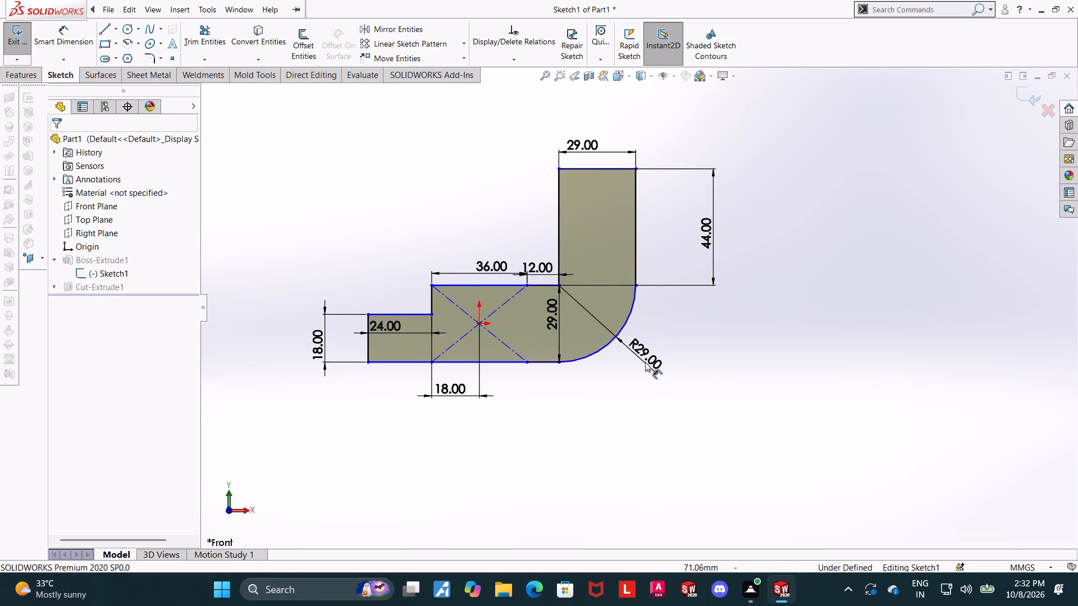
{"action": "key", "text": "Escape"}
{"action": "scroll", "coordinate": [565, 278], "scroll_direction": "up", "scroll_amount": 1}
{"action": "scroll", "coordinate": [565, 278], "scroll_direction": "down", "scroll_amount": 2}
{"action": "key", "text": "Escape"}
{"action": "key", "text": "Escape"}
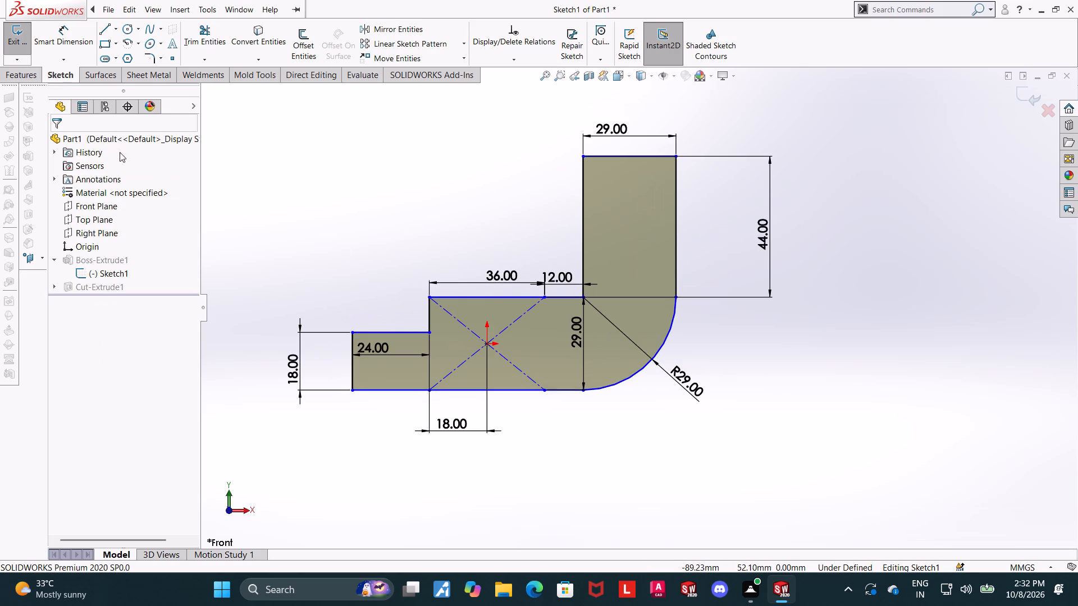
Dimension the vertical distance from the origin to the profile's bottom line as 14.5 mm.
{"action": "left_click", "coordinate": [63, 36]}
{"action": "scroll", "coordinate": [567, 370], "scroll_direction": "up", "scroll_amount": 2}
{"action": "scroll", "coordinate": [505, 366], "scroll_direction": "down", "scroll_amount": 2}
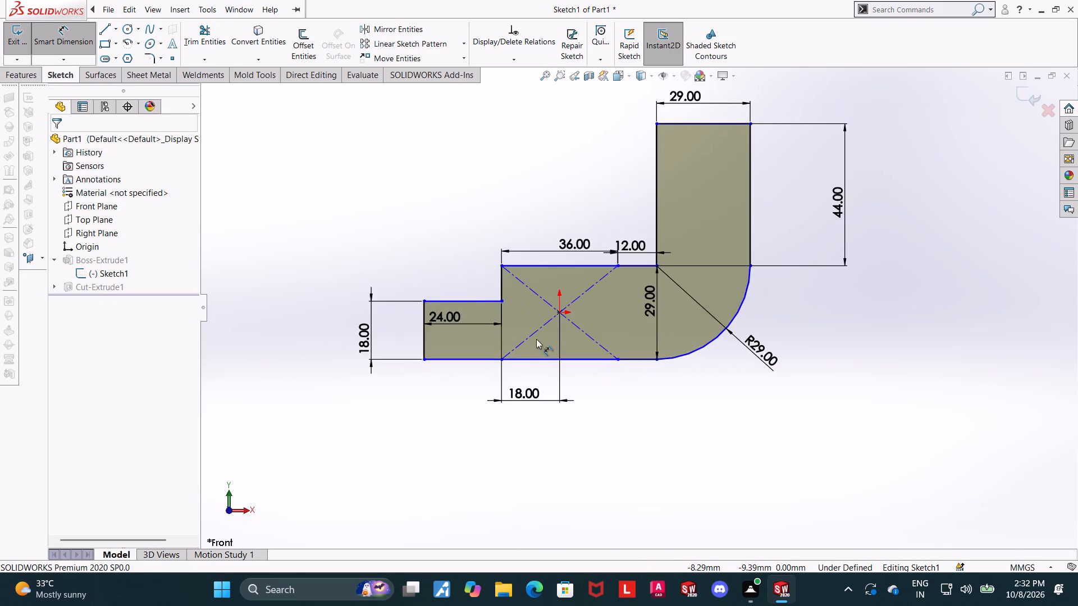
{"action": "scroll", "coordinate": [542, 320], "scroll_direction": "down", "scroll_amount": 2}
{"action": "left_click", "coordinate": [576, 308]}
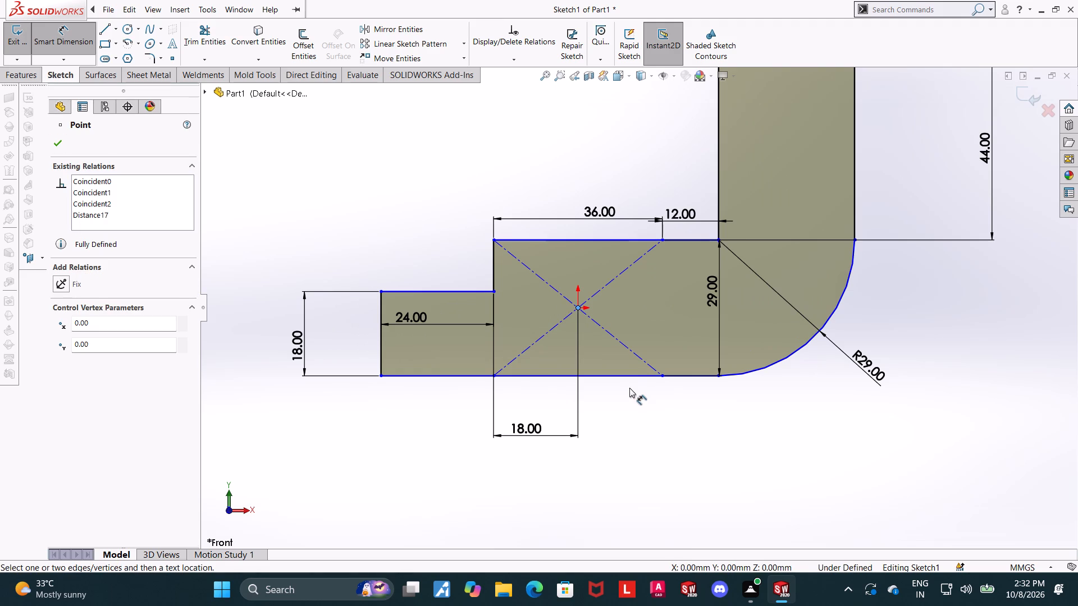
{"action": "left_click", "coordinate": [623, 377]}
{"action": "left_click", "coordinate": [668, 328]}
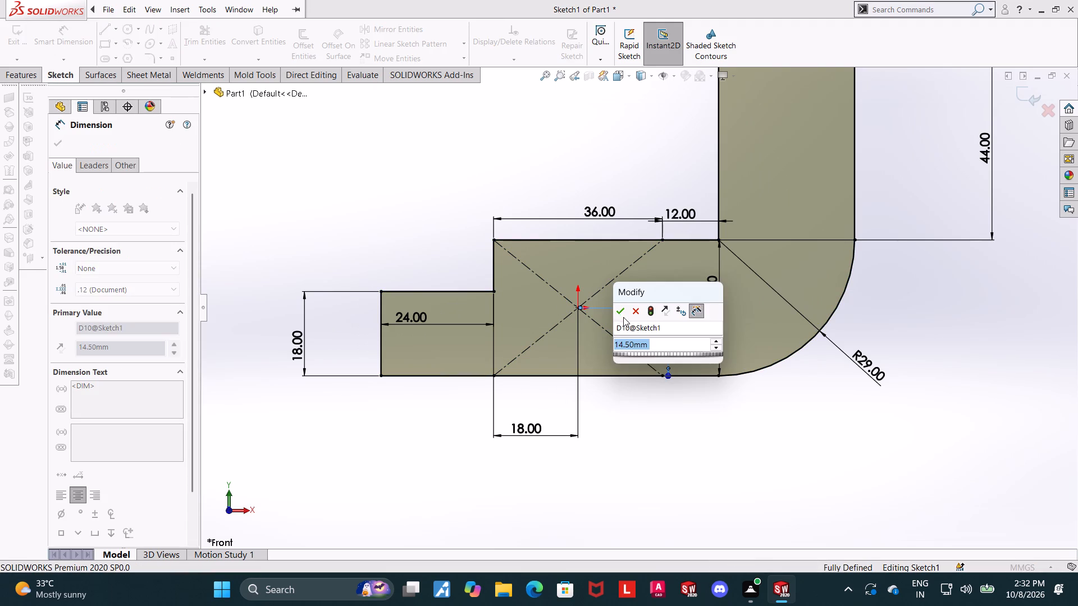
{"action": "left_click", "coordinate": [622, 314]}
{"action": "scroll", "coordinate": [775, 398], "scroll_direction": "down", "scroll_amount": 2}
{"action": "scroll", "coordinate": [975, 131], "scroll_direction": "down", "scroll_amount": 2}
{"action": "scroll", "coordinate": [951, 197], "scroll_direction": "up", "scroll_amount": 6}
{"action": "scroll", "coordinate": [839, 195], "scroll_direction": "up", "scroll_amount": 2}
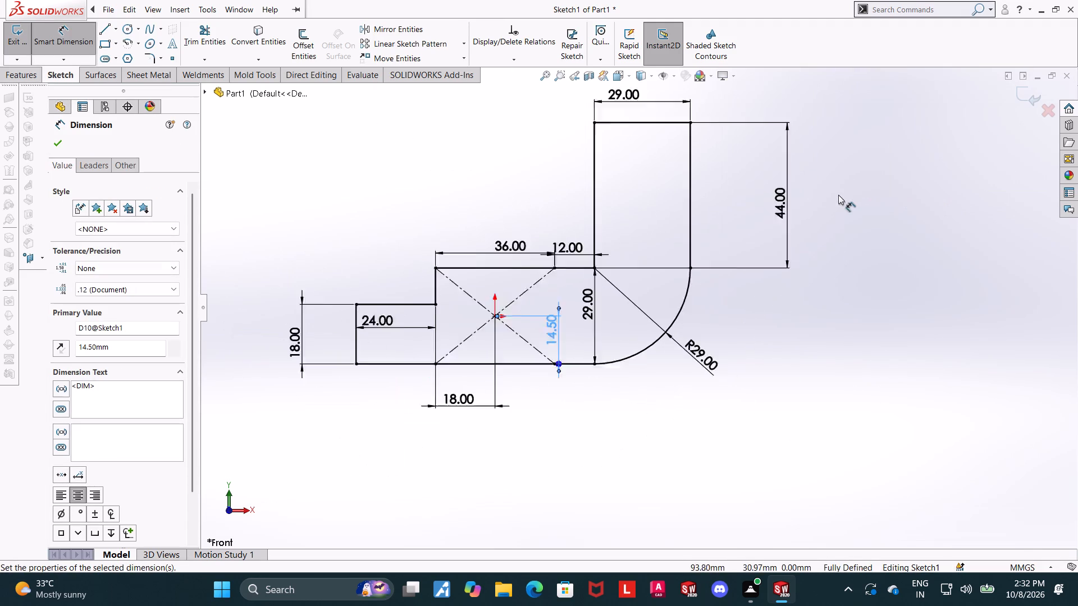
{"action": "scroll", "coordinate": [602, 194], "scroll_direction": "down", "scroll_amount": 1}
Exit the base profile sketch to rebuild the part.
{"action": "left_click", "coordinate": [1034, 92]}
{"action": "scroll", "coordinate": [743, 215], "scroll_direction": "up", "scroll_amount": 2}
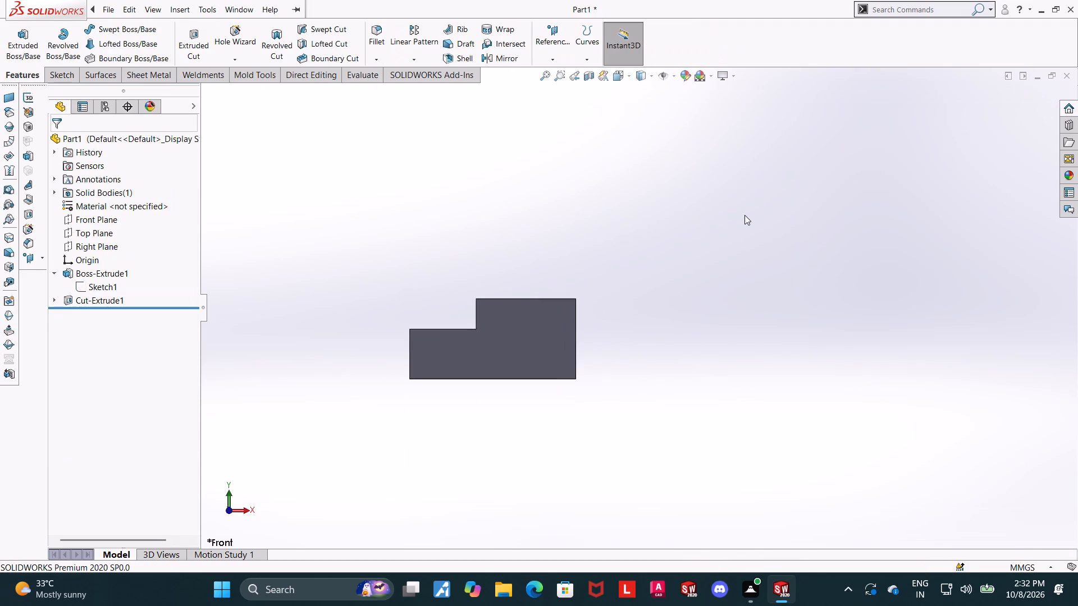
{"action": "middle_click_drag", "start_coordinate": [683, 239], "coordinate": [707, 314]}
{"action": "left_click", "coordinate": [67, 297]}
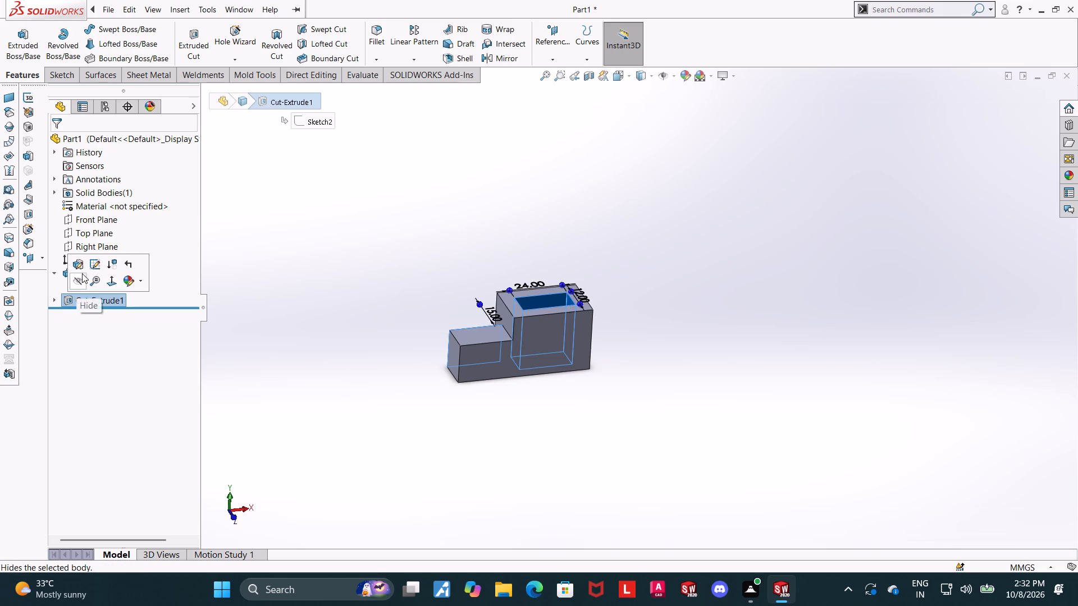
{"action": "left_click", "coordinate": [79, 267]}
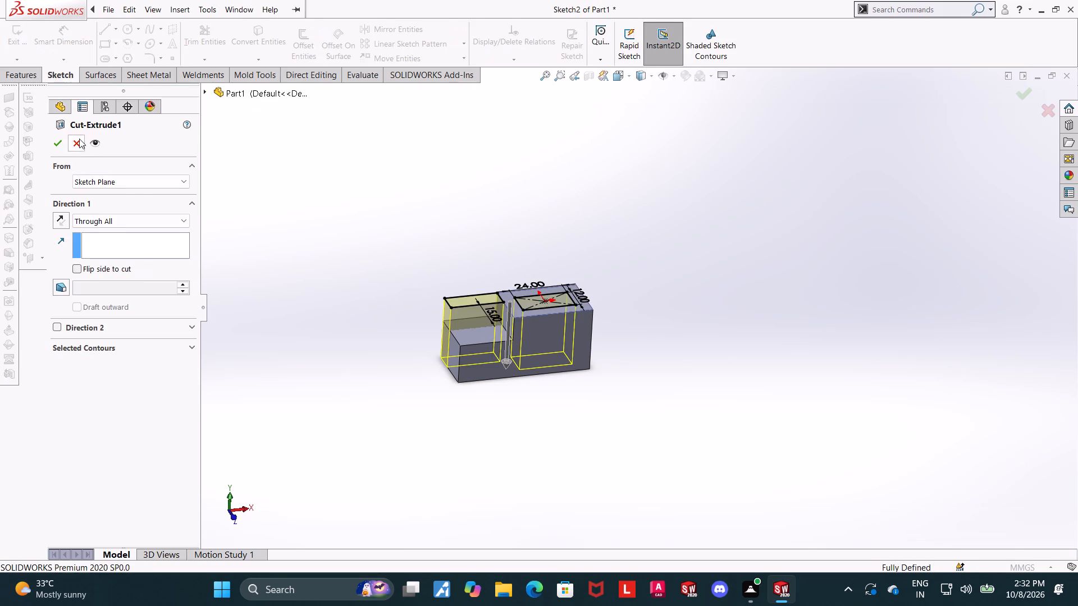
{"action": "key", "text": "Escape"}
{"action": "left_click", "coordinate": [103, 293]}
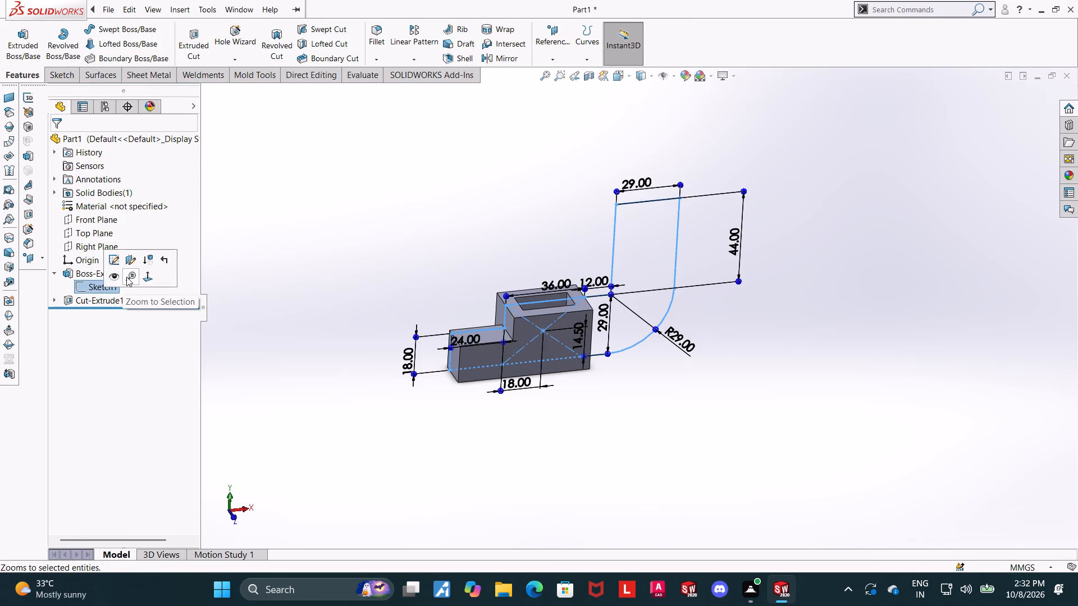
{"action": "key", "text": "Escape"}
Delete the through-all cut feature while keeping its sketch.
{"action": "right_click", "coordinate": [115, 296]}
{"action": "left_click", "coordinate": [155, 357]}
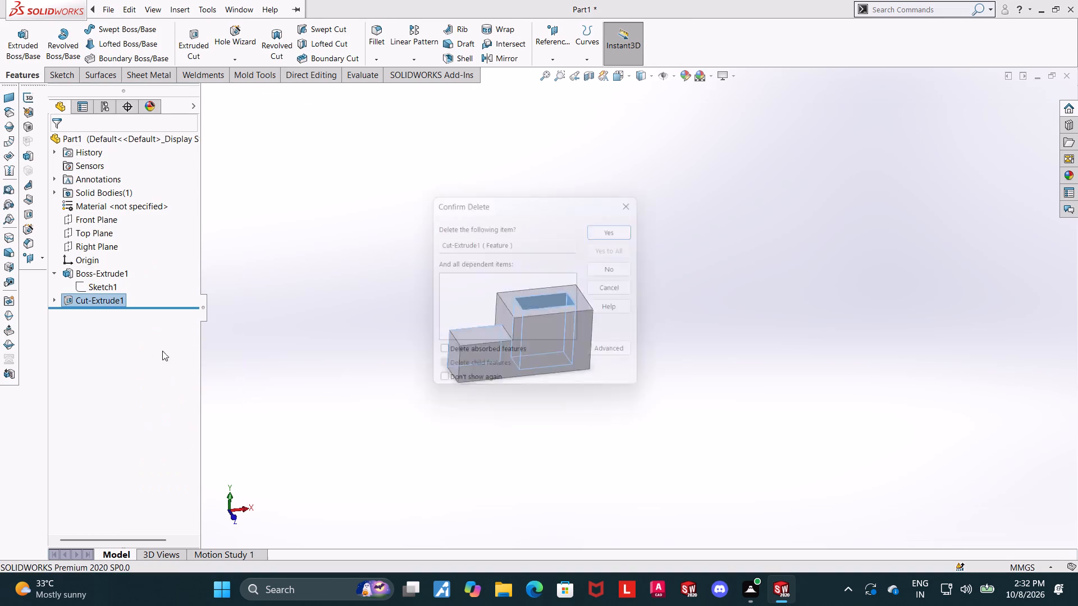
{"action": "left_click", "coordinate": [620, 222]}
{"action": "left_click", "coordinate": [816, 237]}
{"action": "middle_click_drag", "start_coordinate": [811, 238], "coordinate": [807, 272]}
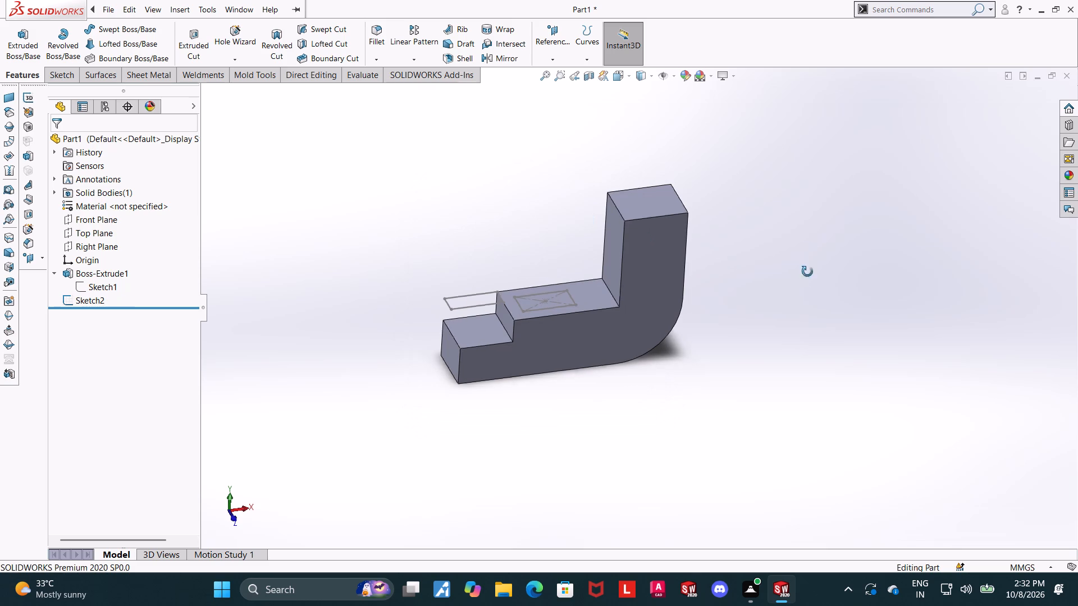
{"action": "middle_click_drag", "start_coordinate": [807, 272], "coordinate": [798, 329]}
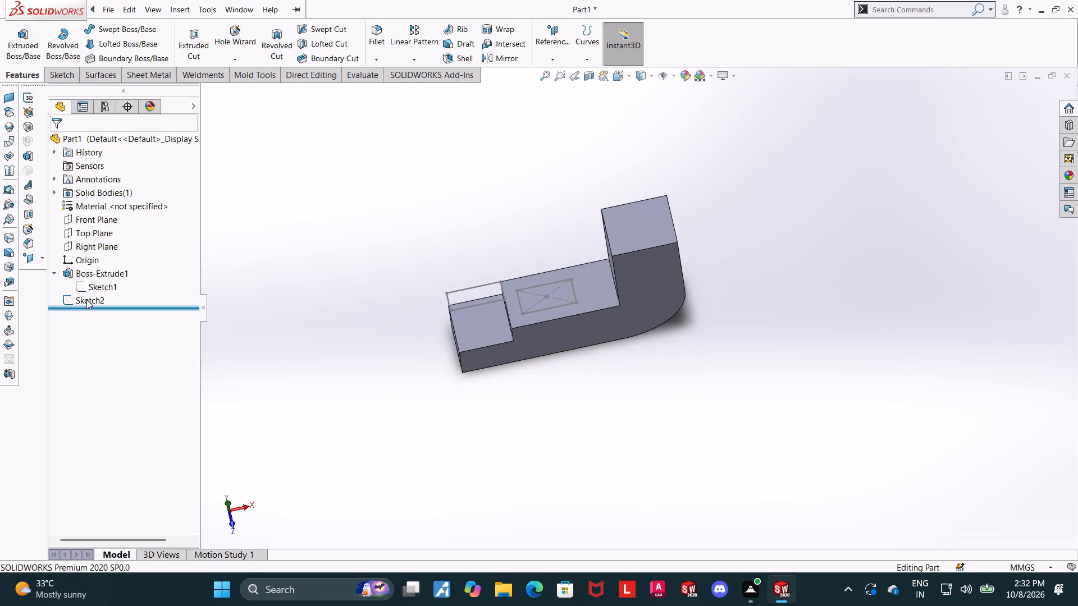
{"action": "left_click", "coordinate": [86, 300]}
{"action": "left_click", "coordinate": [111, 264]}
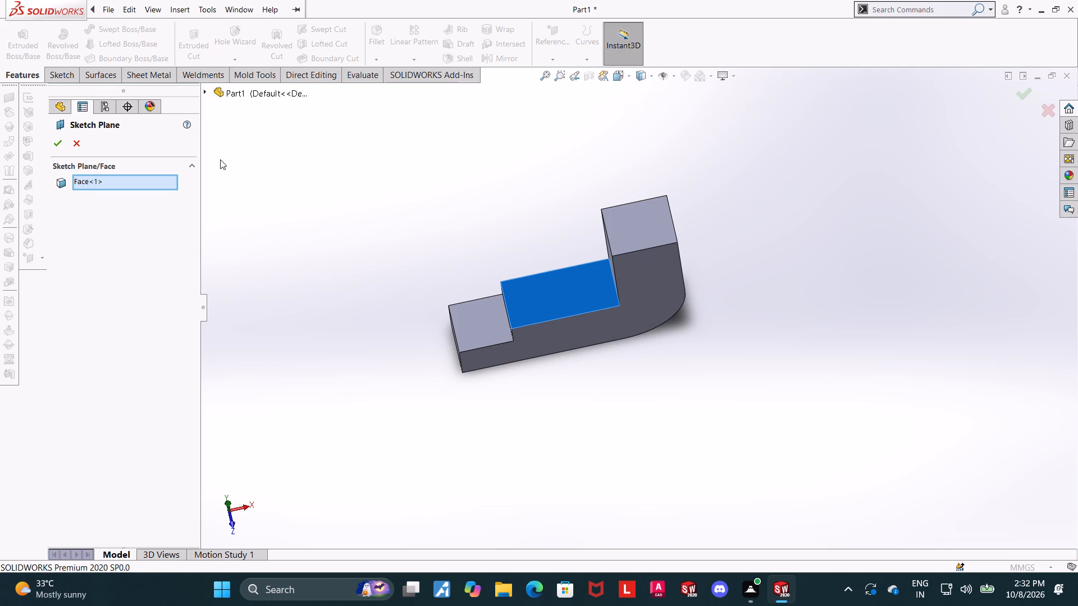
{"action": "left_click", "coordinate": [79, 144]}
In the retained cut sketch, draw a corner rectangle 29 mm wide and about 7 mm deep along the upright's front edge.
{"action": "left_click", "coordinate": [84, 296]}
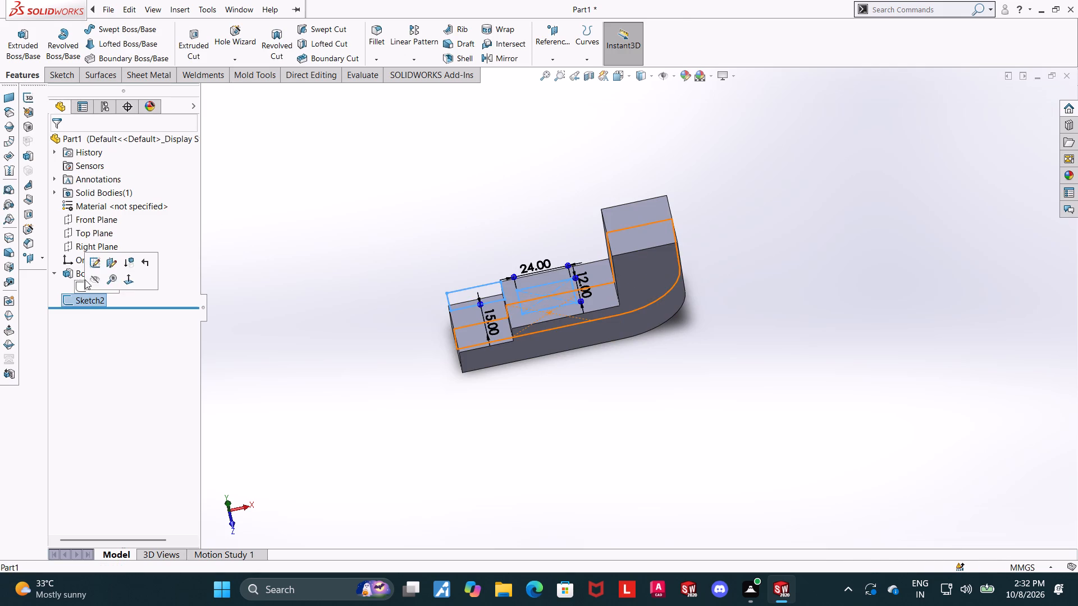
{"action": "left_click", "coordinate": [93, 263]}
{"action": "left_click", "coordinate": [96, 297]}
{"action": "left_click", "coordinate": [118, 283]}
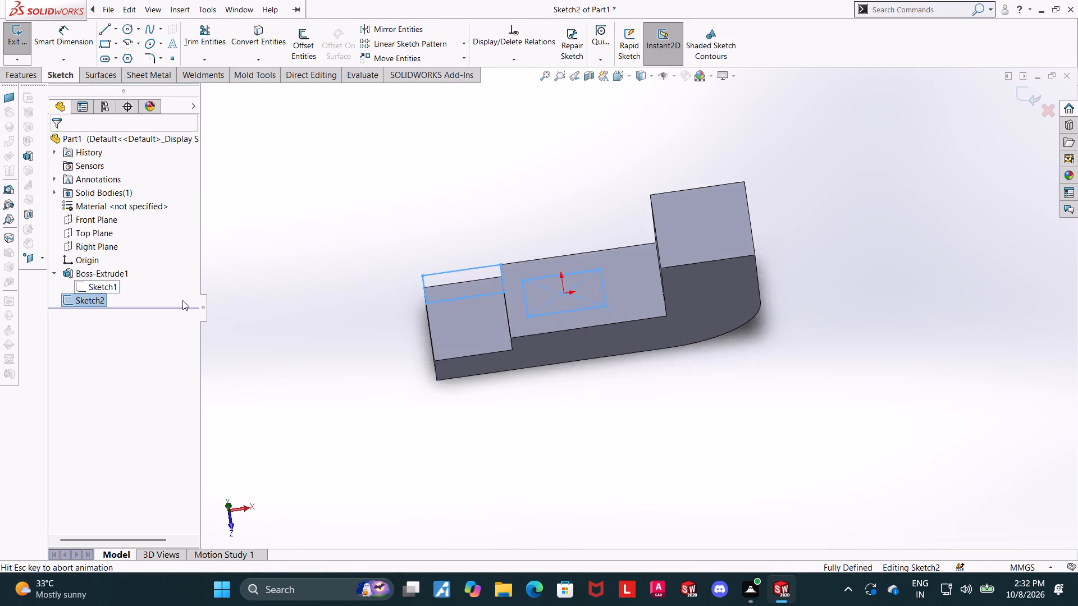
{"action": "left_click", "coordinate": [105, 45]}
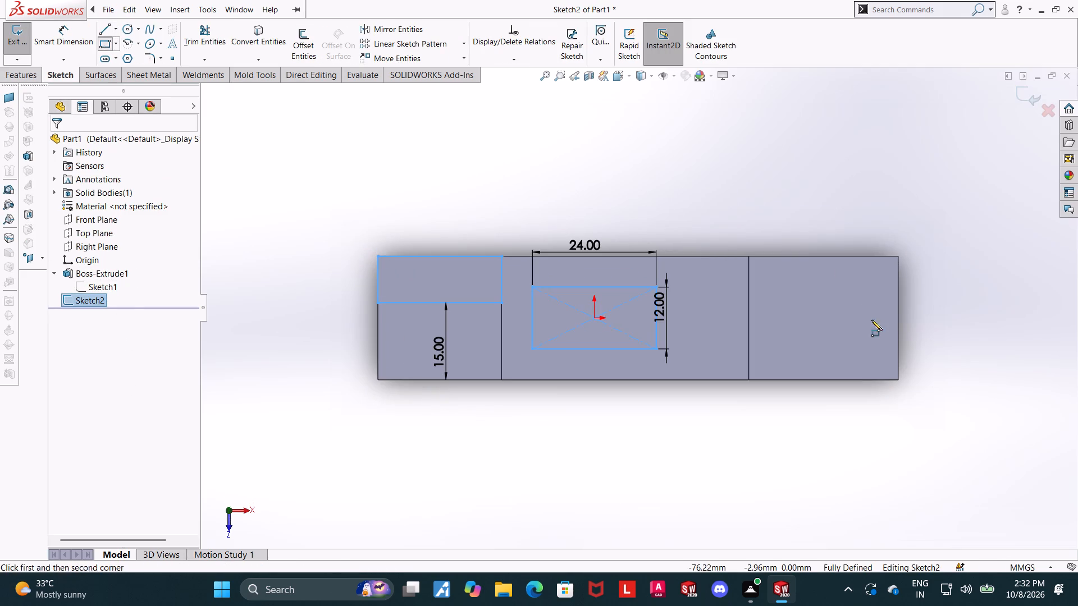
{"action": "left_click", "coordinate": [898, 380]}
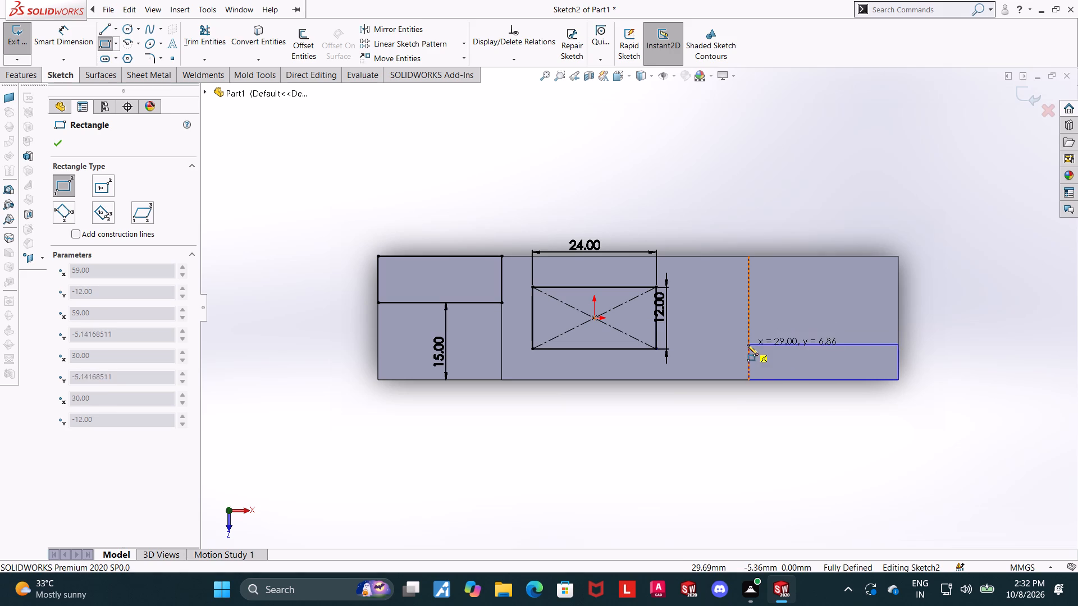
{"action": "left_click", "coordinate": [747, 342]}
{"action": "key", "text": "Escape"}
Draw a second corner rectangle 29 mm wide and about 8 mm deep along the upright's back edge.
{"action": "left_click", "coordinate": [100, 42]}
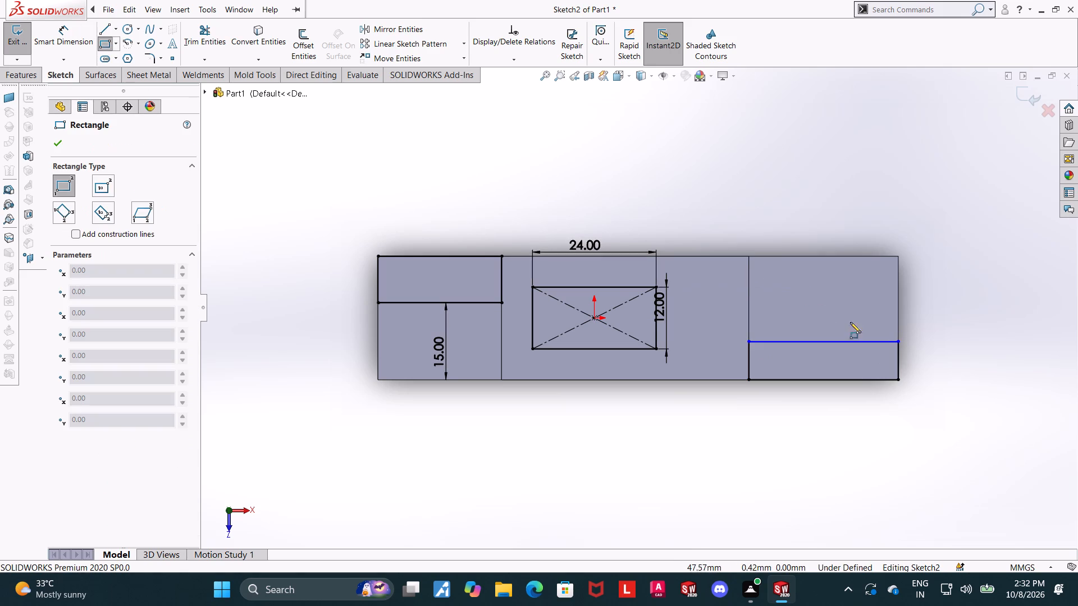
{"action": "left_click", "coordinate": [751, 256]}
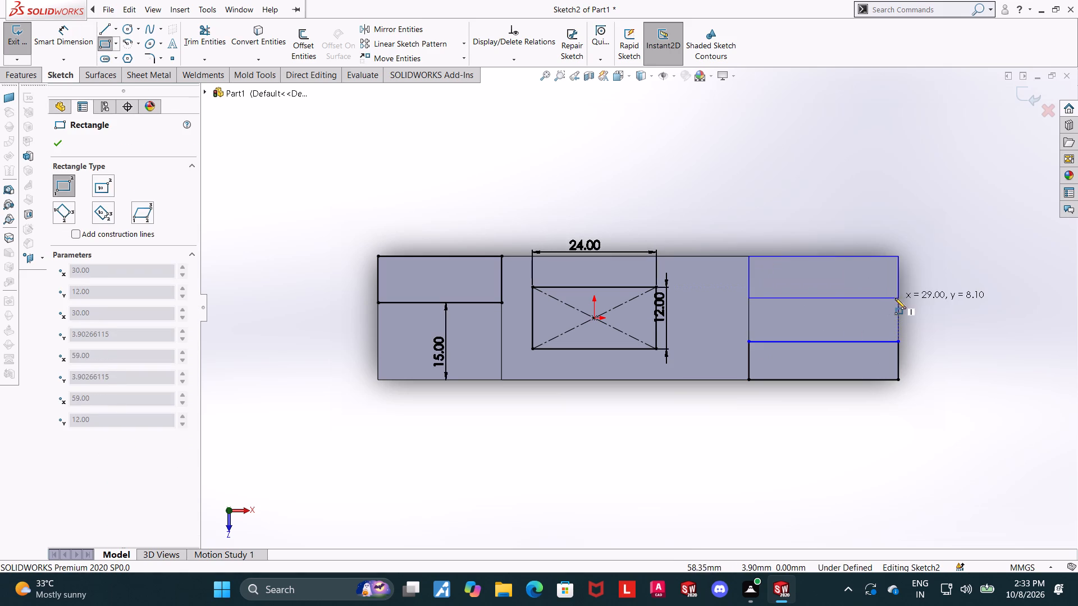
{"action": "left_click", "coordinate": [896, 298]}
{"action": "key", "text": "Escape"}
Dimension the gap between the inner lines of the two upright rectangles as 15 mm.
{"action": "left_click", "coordinate": [75, 38]}
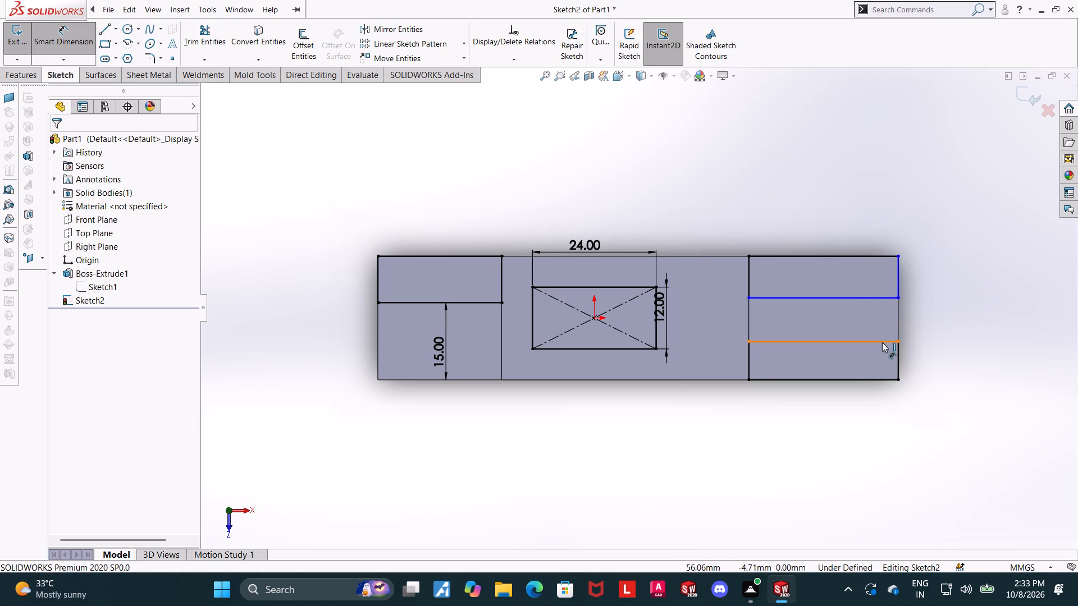
{"action": "left_click", "coordinate": [882, 342]}
{"action": "left_click", "coordinate": [874, 299]}
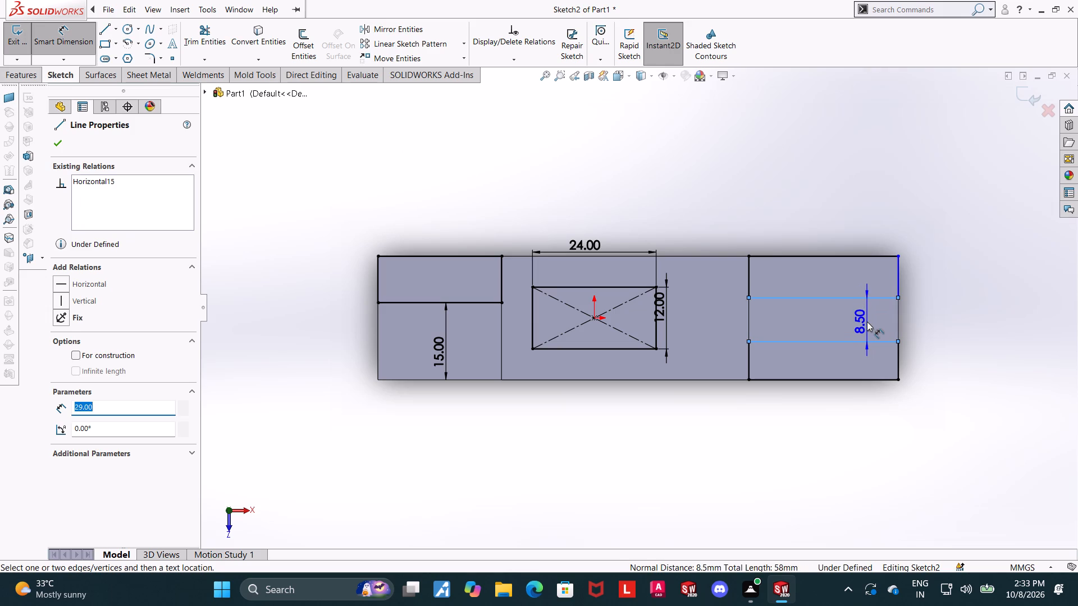
{"action": "left_click", "coordinate": [867, 322]}
{"action": "key", "text": "1"}
{"action": "key", "text": "5"}
{"action": "key", "text": "Return"}
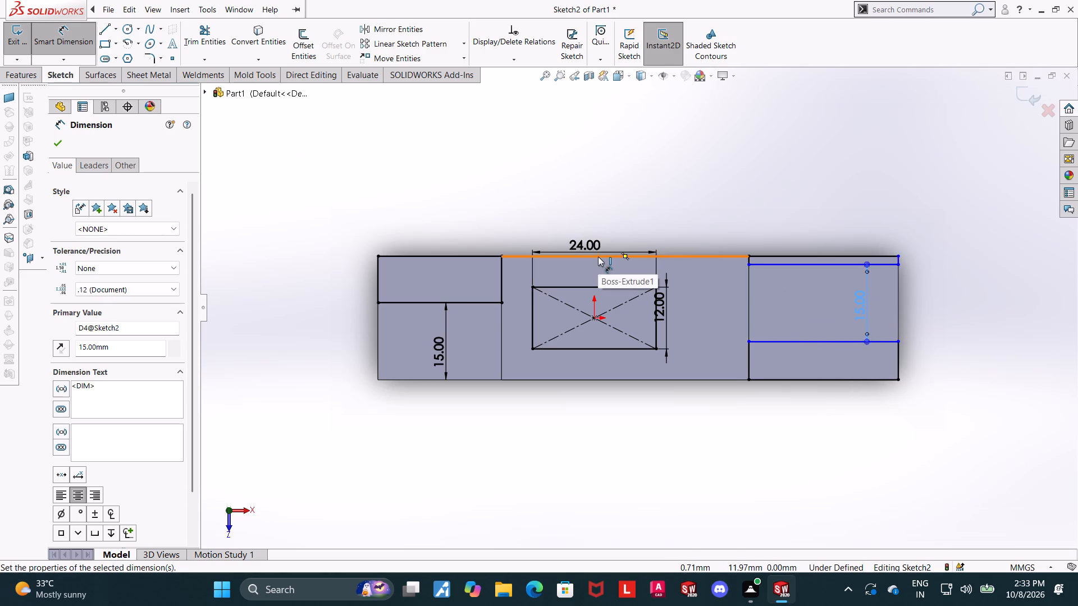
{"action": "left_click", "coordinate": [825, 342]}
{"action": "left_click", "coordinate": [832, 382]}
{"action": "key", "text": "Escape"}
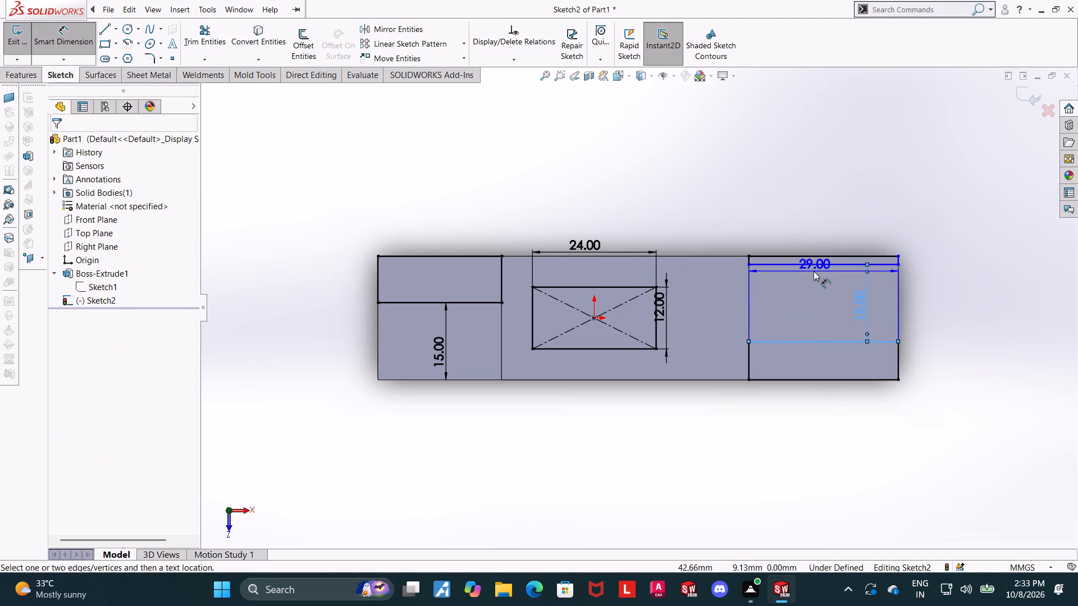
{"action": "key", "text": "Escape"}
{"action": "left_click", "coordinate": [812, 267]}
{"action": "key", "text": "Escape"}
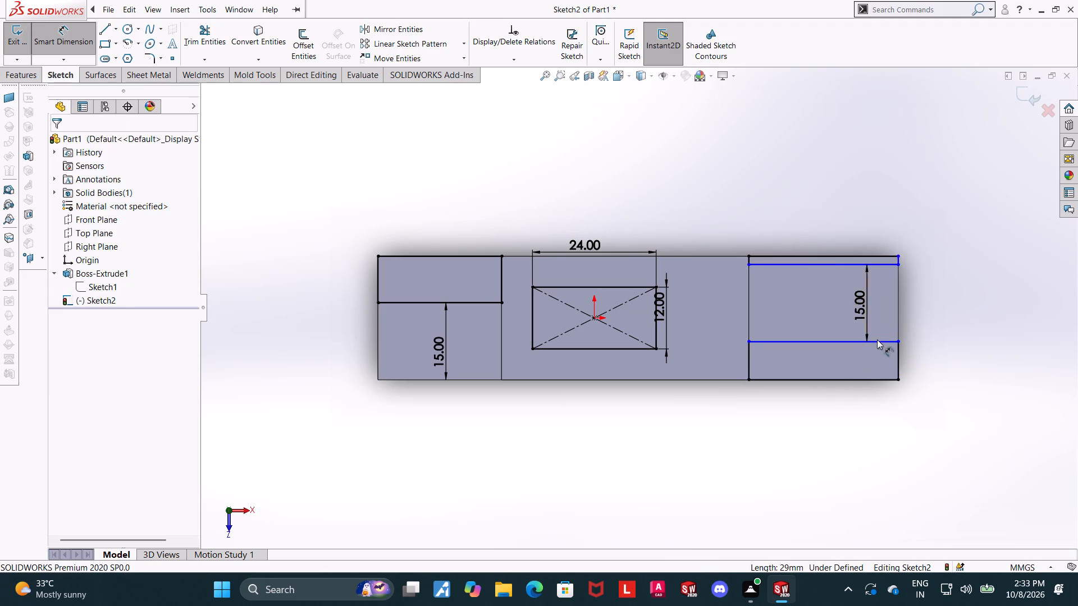
Dimension the depth of the rectangle along the upright's front edge as 4.5 mm.
{"action": "left_click", "coordinate": [834, 342]}
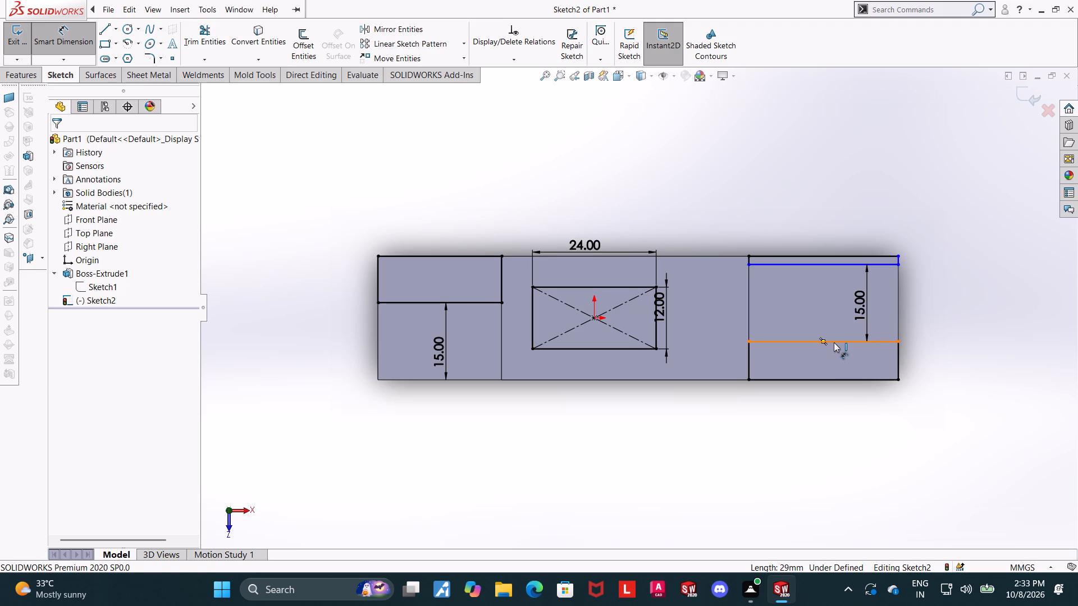
{"action": "left_click", "coordinate": [834, 379]}
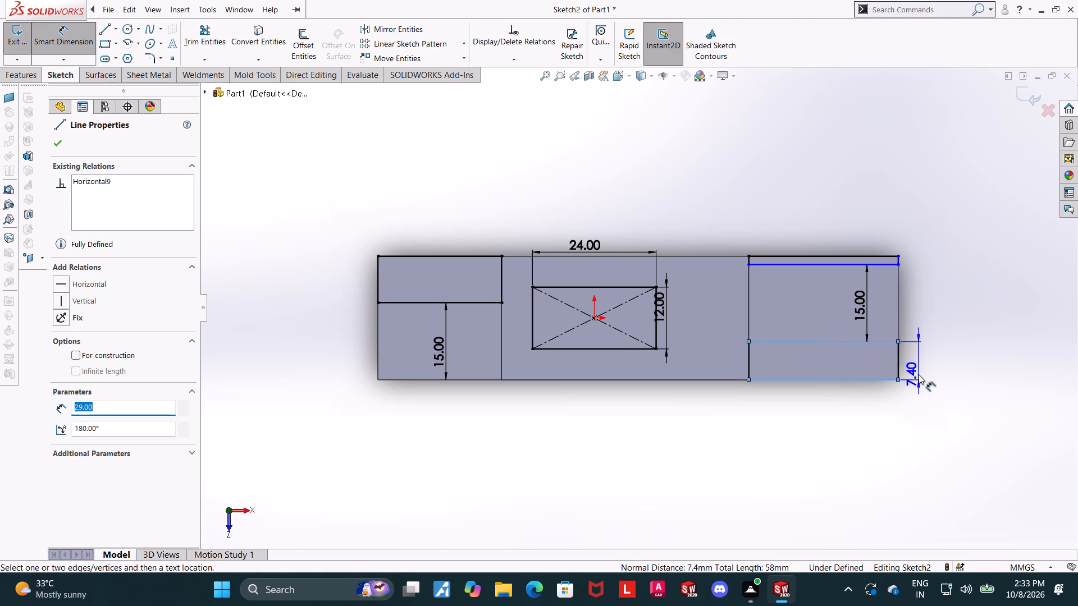
{"action": "left_click", "coordinate": [919, 374]}
{"action": "type", "text": "24"}
{"action": "type", "text": "-15"}
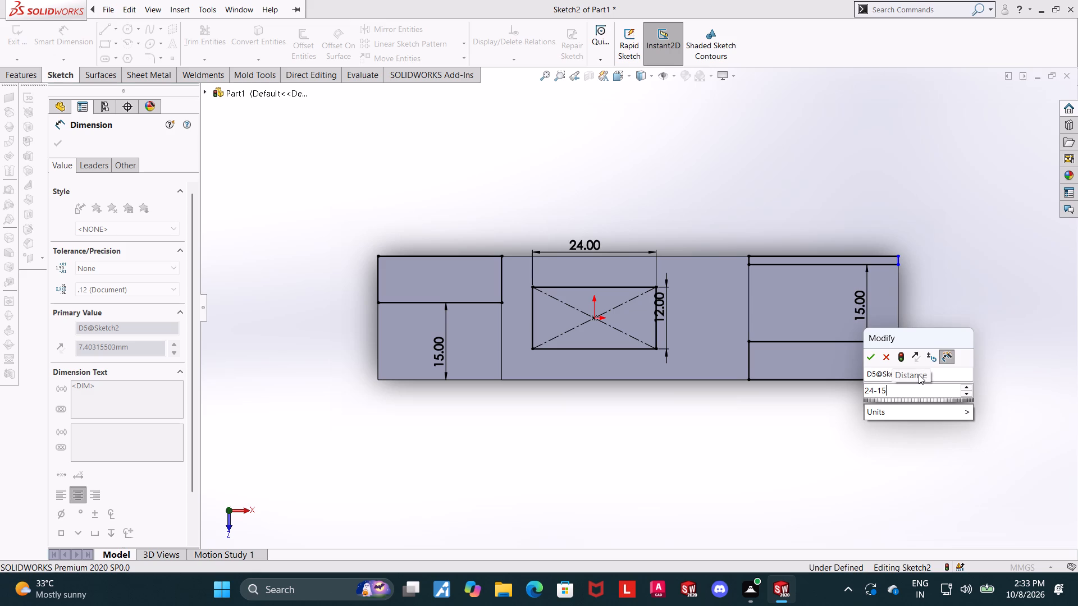
{"action": "key", "text": "Return"}
{"action": "double_click", "coordinate": [919, 374]}
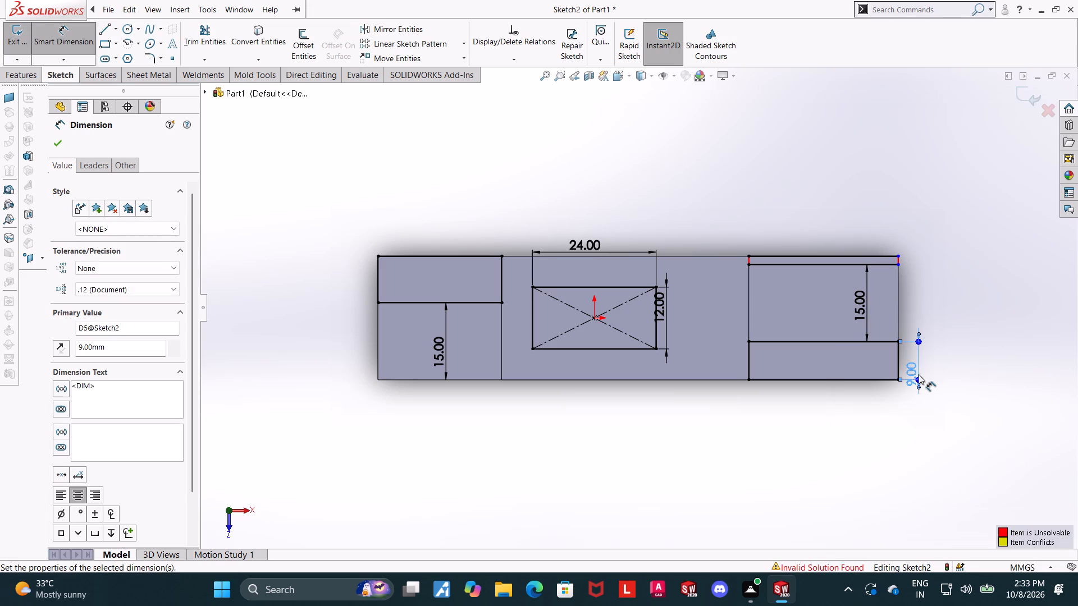
{"action": "type", "text": "4.5"}
{"action": "key", "text": "Return"}
{"action": "key", "text": "Escape"}
{"action": "key", "text": "Escape"}
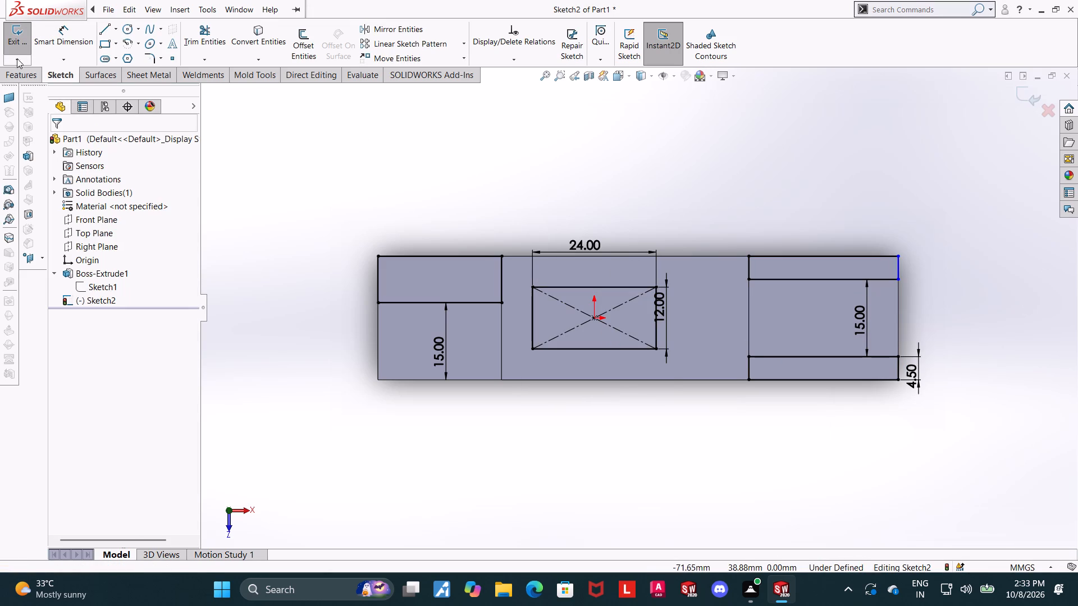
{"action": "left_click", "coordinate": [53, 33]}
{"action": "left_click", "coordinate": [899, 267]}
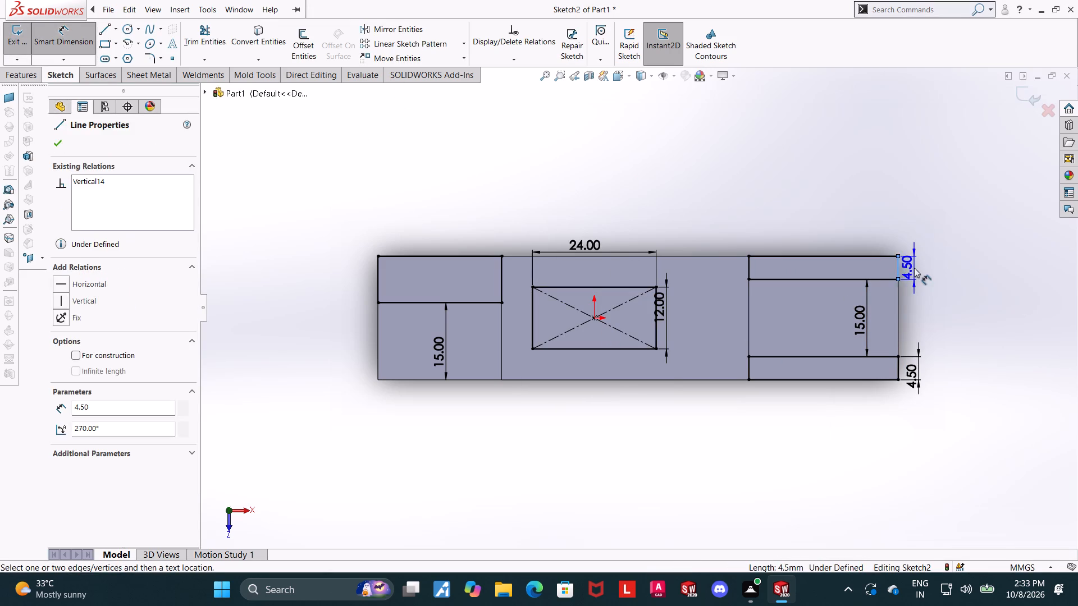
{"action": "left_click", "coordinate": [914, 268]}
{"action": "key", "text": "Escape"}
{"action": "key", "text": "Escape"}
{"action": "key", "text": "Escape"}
Make the back upright rectangle's outer end line collinear with the upright's outer end edge.
{"action": "scroll", "coordinate": [910, 276], "scroll_direction": "up", "scroll_amount": 2}
{"action": "scroll", "coordinate": [874, 276], "scroll_direction": "down", "scroll_amount": 3}
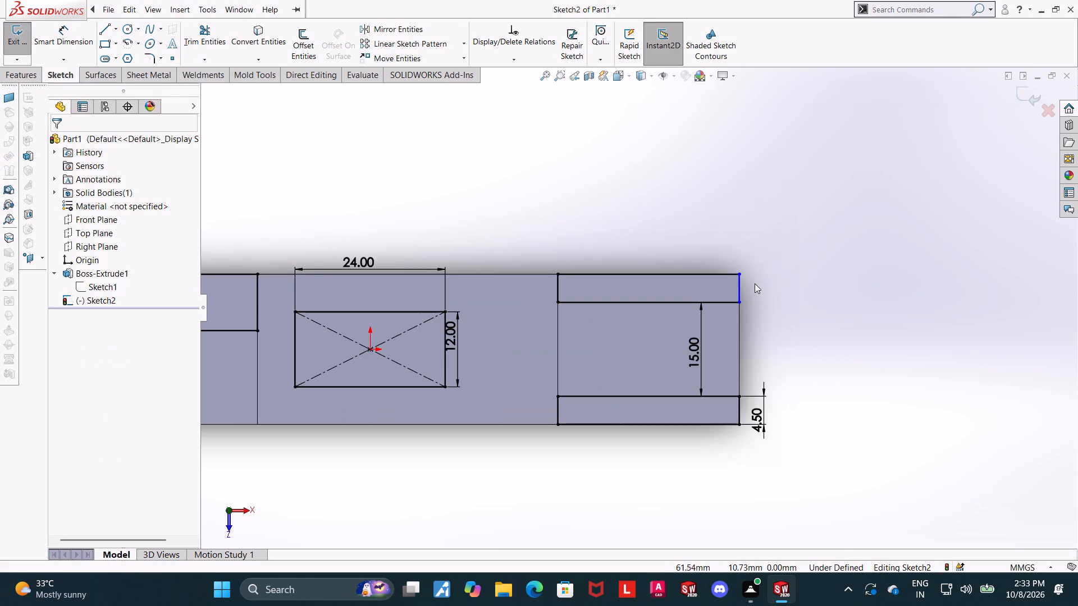
{"action": "key", "text": "Escape"}
{"action": "left_click", "coordinate": [740, 316]}
{"action": "left_click", "coordinate": [737, 295], "text": "ctrl"}
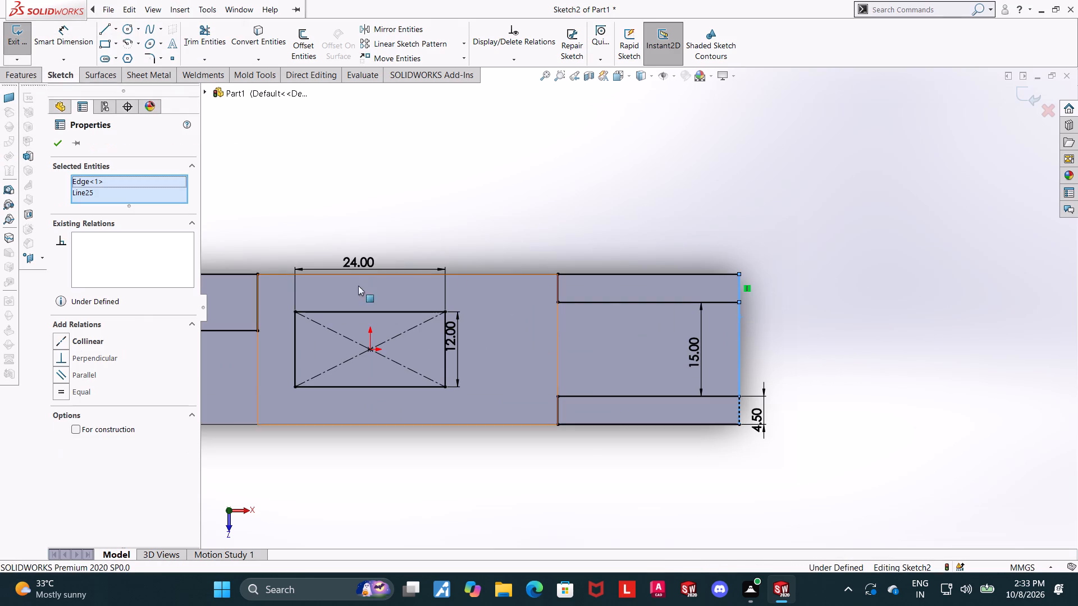
{"action": "left_click", "coordinate": [58, 339]}
{"action": "key", "text": "Escape"}
{"action": "key", "text": "Escape"}
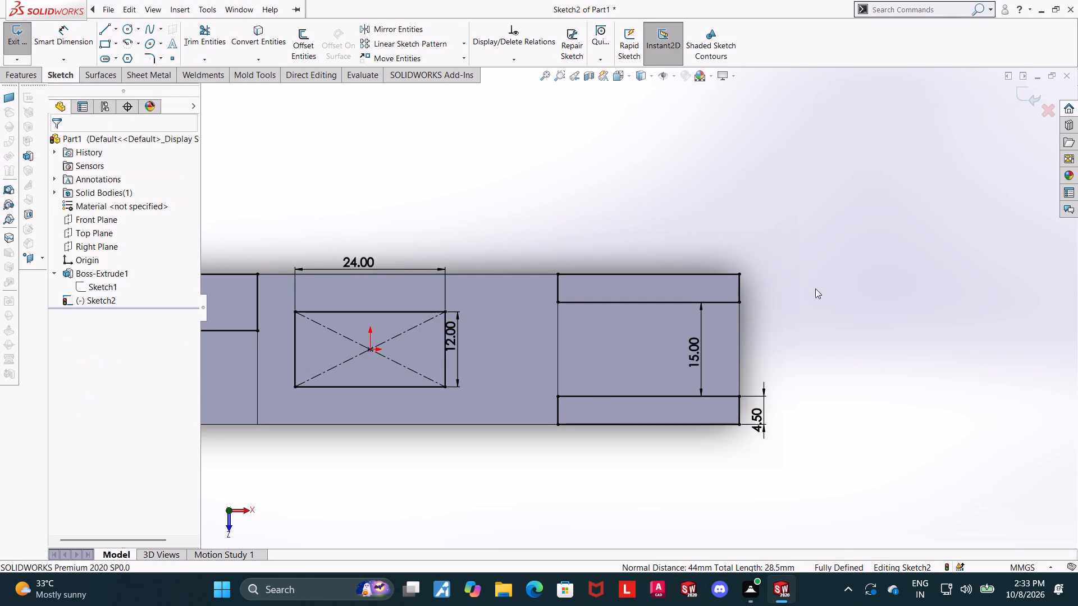
Examine the cut sketch against the solid block from several angles.
{"action": "scroll", "coordinate": [816, 289], "scroll_direction": "down", "scroll_amount": 3}
{"action": "scroll", "coordinate": [312, 513], "scroll_direction": "up", "scroll_amount": 3}
{"action": "scroll", "coordinate": [585, 374], "scroll_direction": "up", "scroll_amount": 1}
{"action": "scroll", "coordinate": [642, 368], "scroll_direction": "up", "scroll_amount": 2}
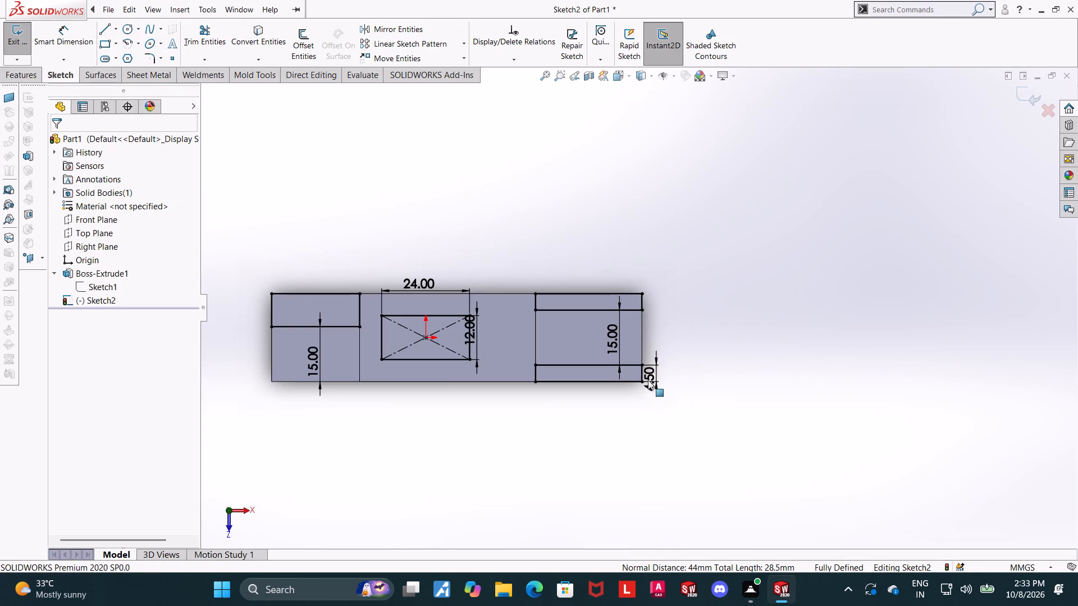
{"action": "middle_click_drag", "start_coordinate": [674, 404], "coordinate": [706, 211]}
{"action": "scroll", "coordinate": [723, 329], "scroll_direction": "up", "scroll_amount": 1}
{"action": "middle_click_drag", "start_coordinate": [723, 329], "coordinate": [820, 214]}
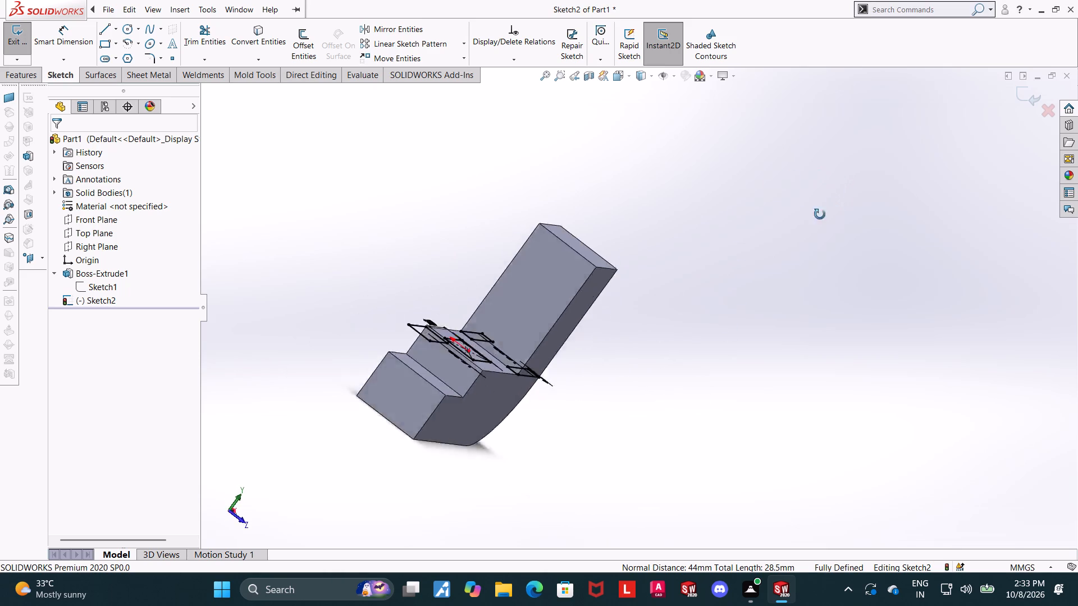
{"action": "middle_click_drag", "start_coordinate": [820, 214], "coordinate": [774, 212]}
{"action": "middle_click_drag", "start_coordinate": [613, 293], "coordinate": [588, 296]}
{"action": "middle_click_drag", "start_coordinate": [495, 278], "coordinate": [515, 219]}
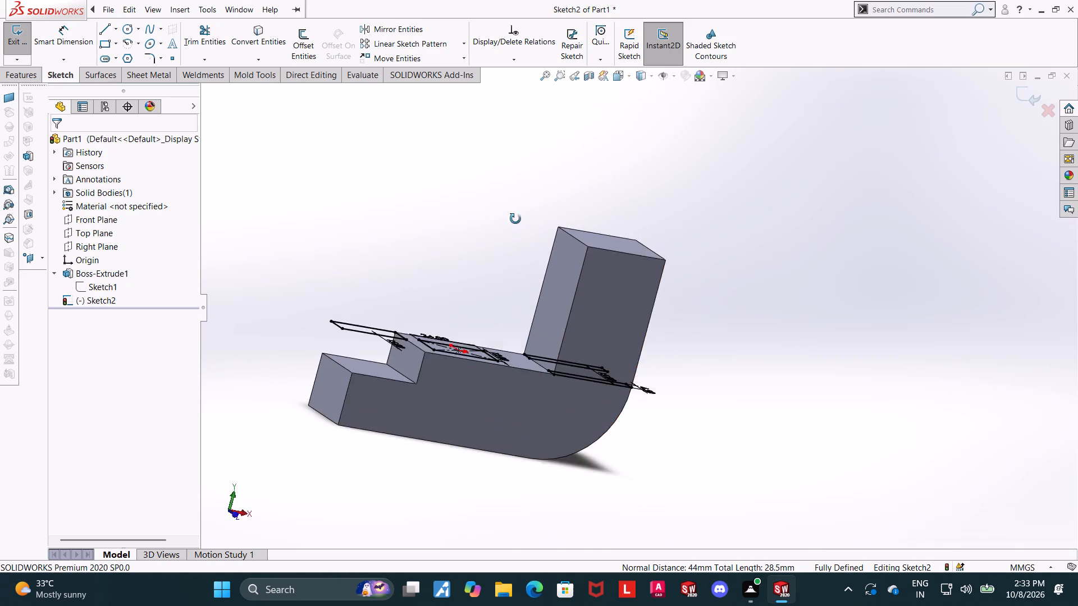
{"action": "middle_click_drag", "start_coordinate": [515, 219], "coordinate": [550, 292]}
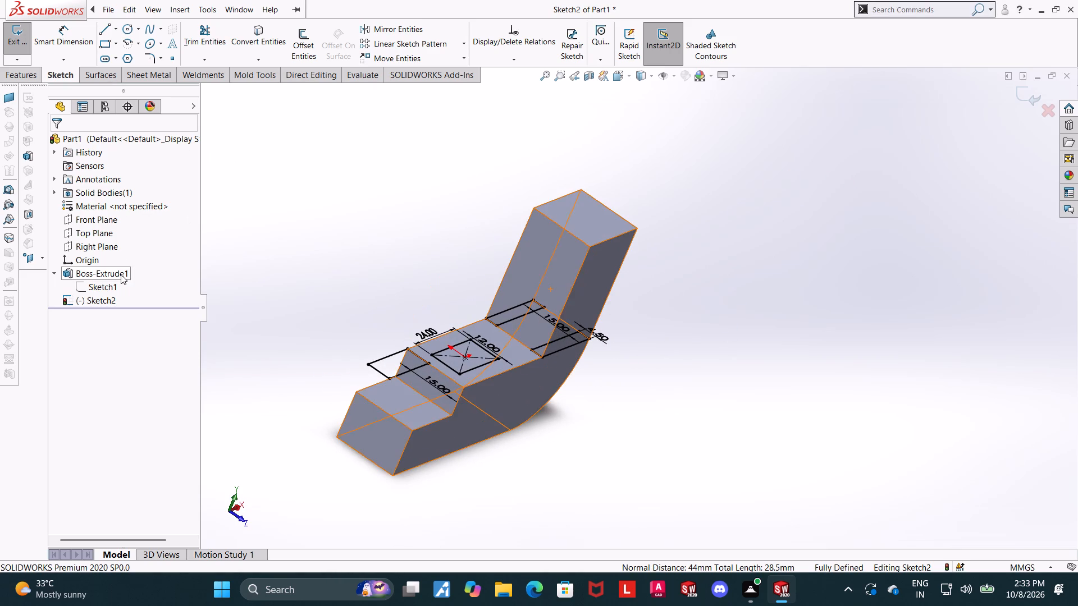
Exit the sketch and create an Extruded Cut from it with the Through All - Both end condition.
{"action": "left_click", "coordinate": [1018, 97]}
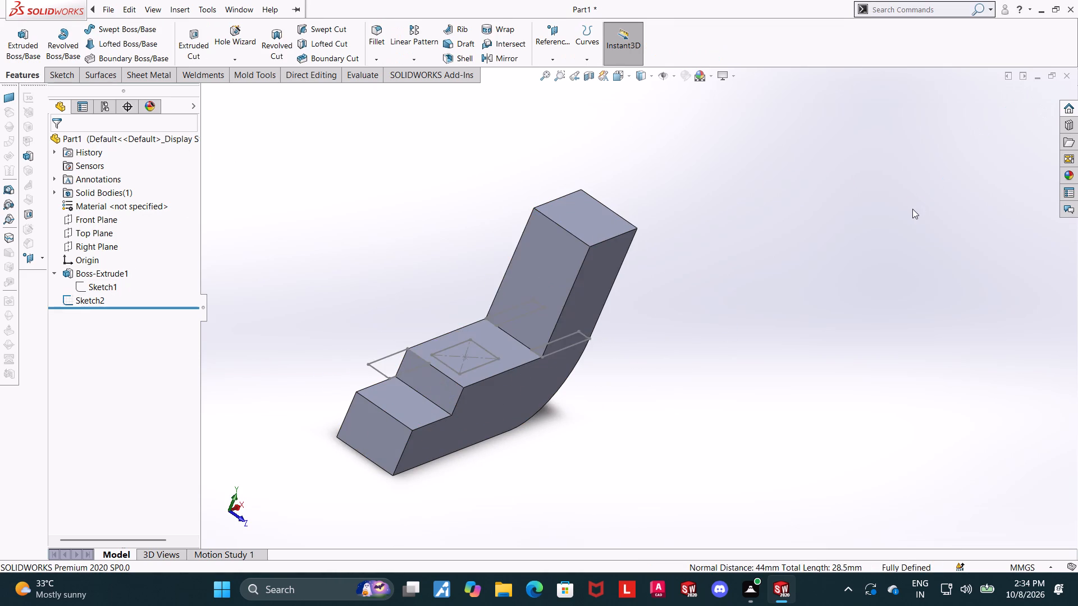
{"action": "middle_click_drag", "start_coordinate": [910, 209], "coordinate": [896, 201]}
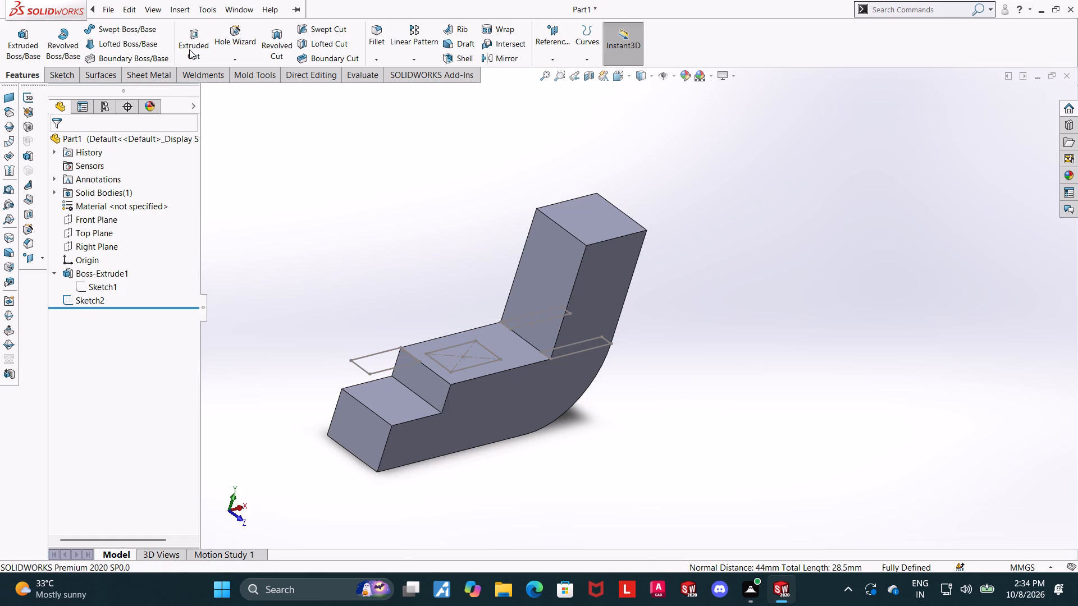
{"action": "left_click", "coordinate": [194, 39]}
{"action": "left_click", "coordinate": [61, 148]}
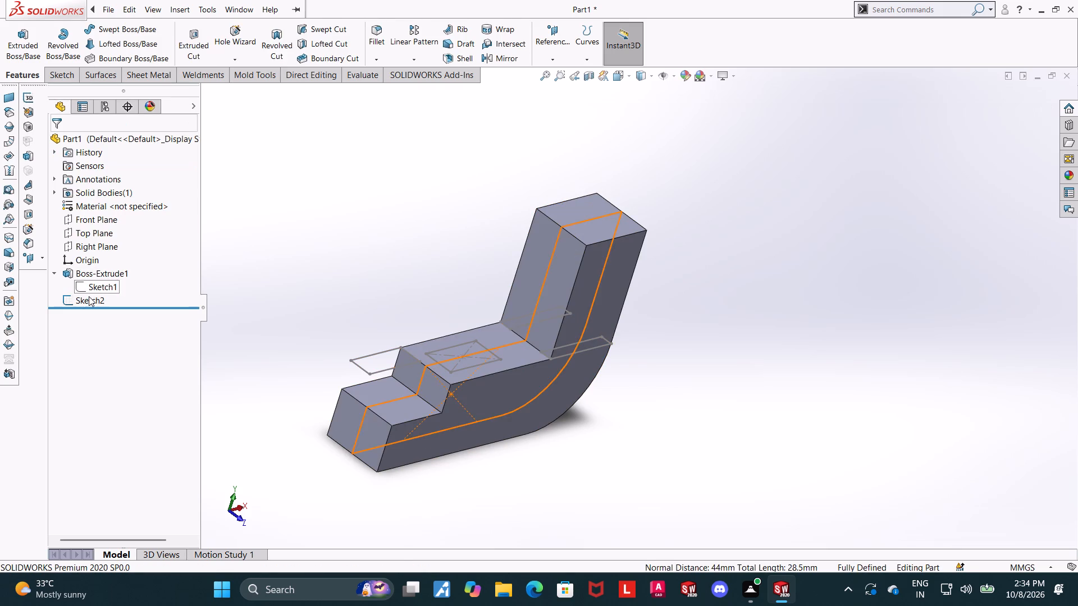
{"action": "left_click", "coordinate": [89, 296]}
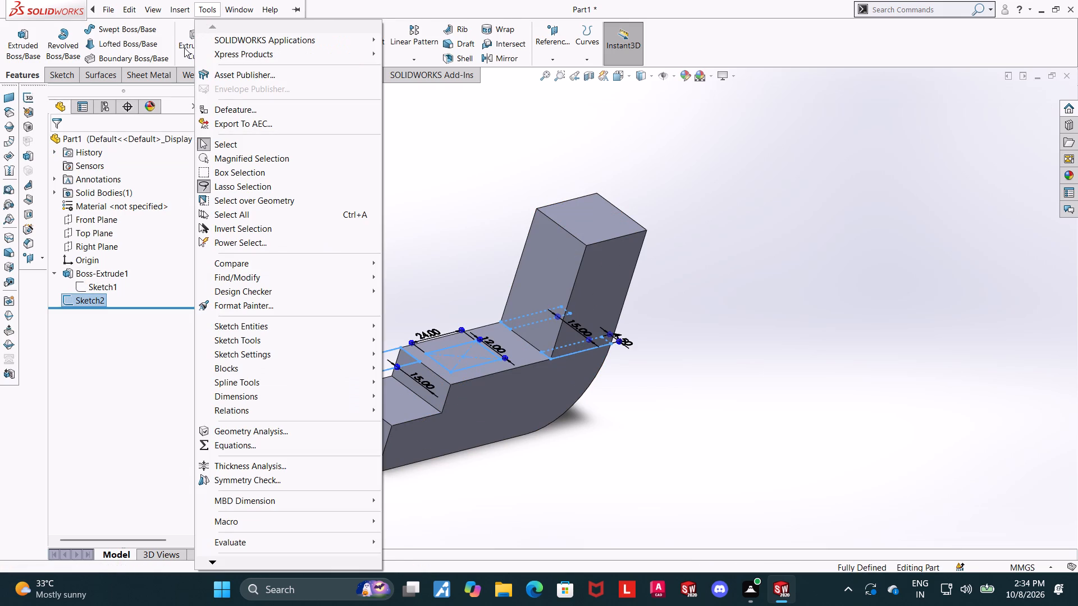
{"action": "left_click", "coordinate": [184, 48]}
{"action": "left_click", "coordinate": [121, 227]}
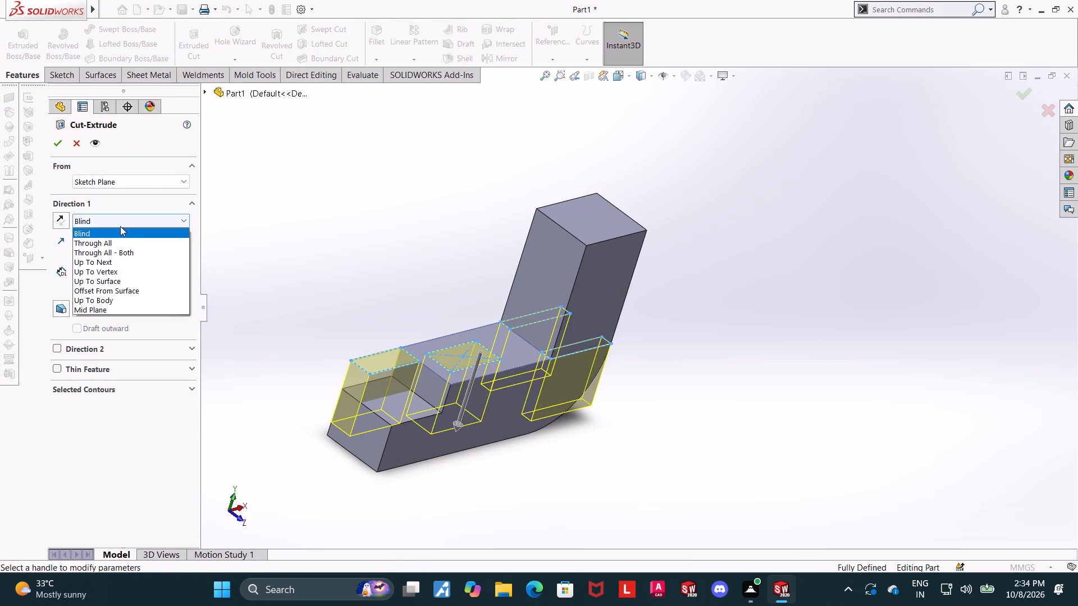
{"action": "left_click", "coordinate": [122, 250]}
{"action": "left_click", "coordinate": [58, 140]}
{"action": "left_click", "coordinate": [887, 374]}
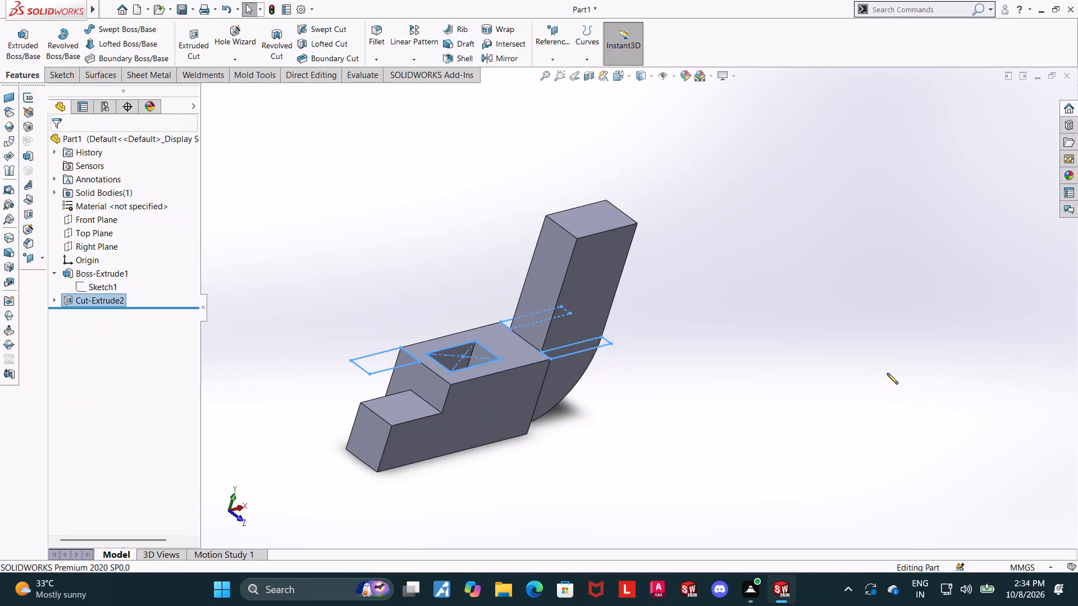
Inspect the cut block and reopen the cut's sketch for editing, viewed normal to its plane.
{"action": "middle_click_drag", "start_coordinate": [729, 375], "coordinate": [817, 439]}
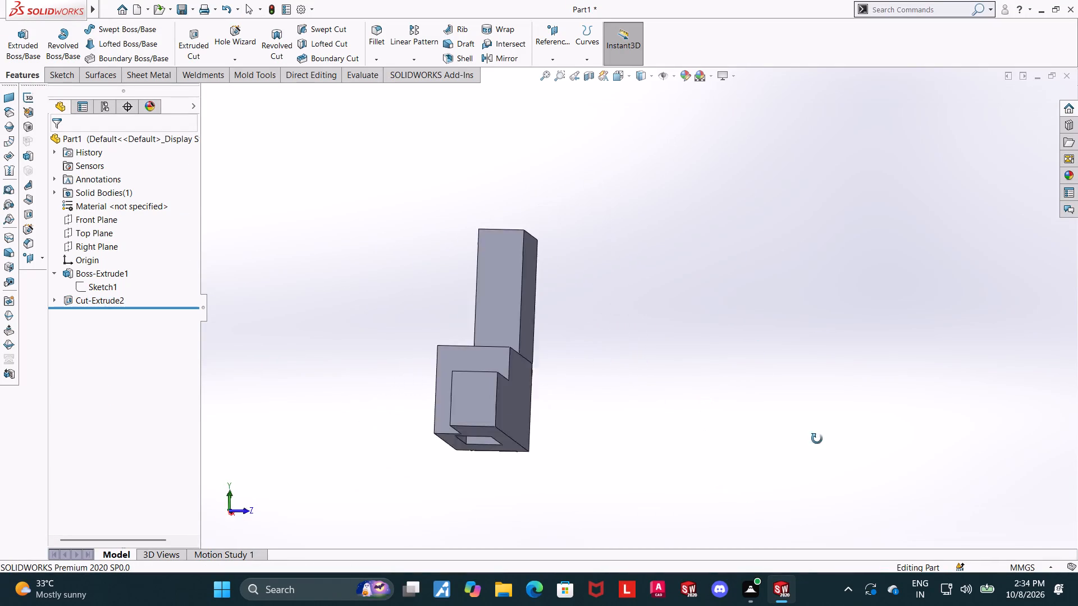
{"action": "middle_click_drag", "start_coordinate": [817, 439], "coordinate": [836, 518]}
{"action": "middle_click_drag", "start_coordinate": [644, 342], "coordinate": [610, 378]}
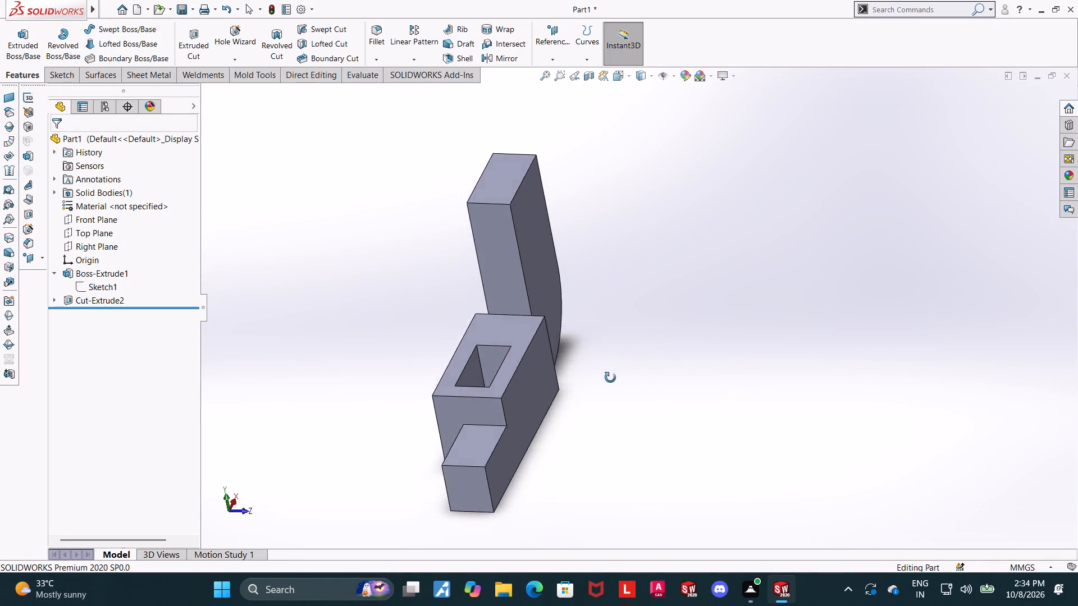
{"action": "middle_click_drag", "start_coordinate": [610, 378], "coordinate": [603, 386]}
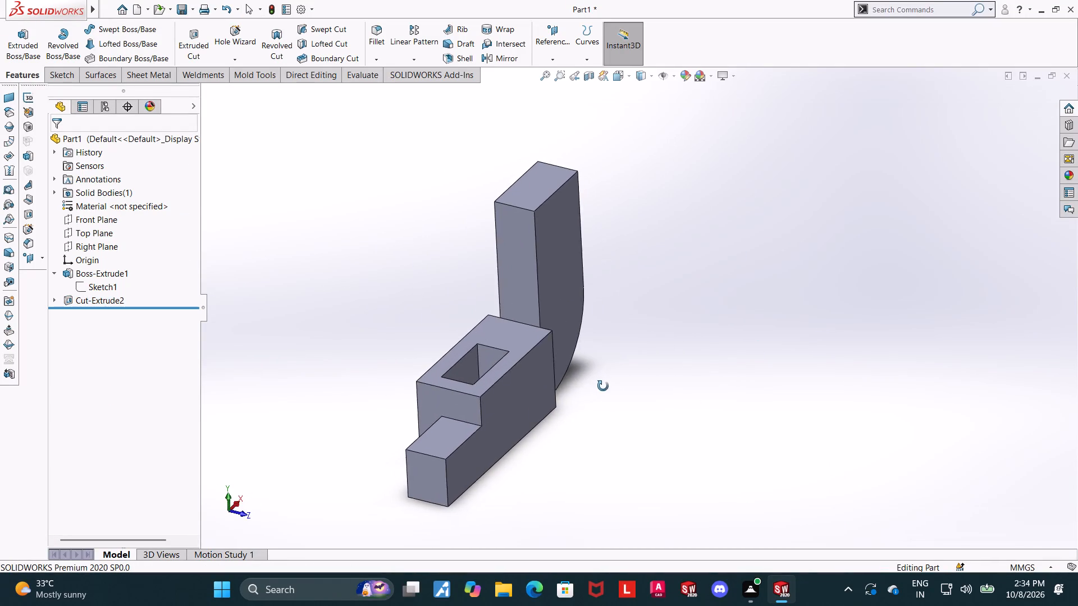
{"action": "middle_click_drag", "start_coordinate": [603, 386], "coordinate": [614, 387]}
{"action": "left_click", "coordinate": [55, 296]}
{"action": "left_click", "coordinate": [86, 309]}
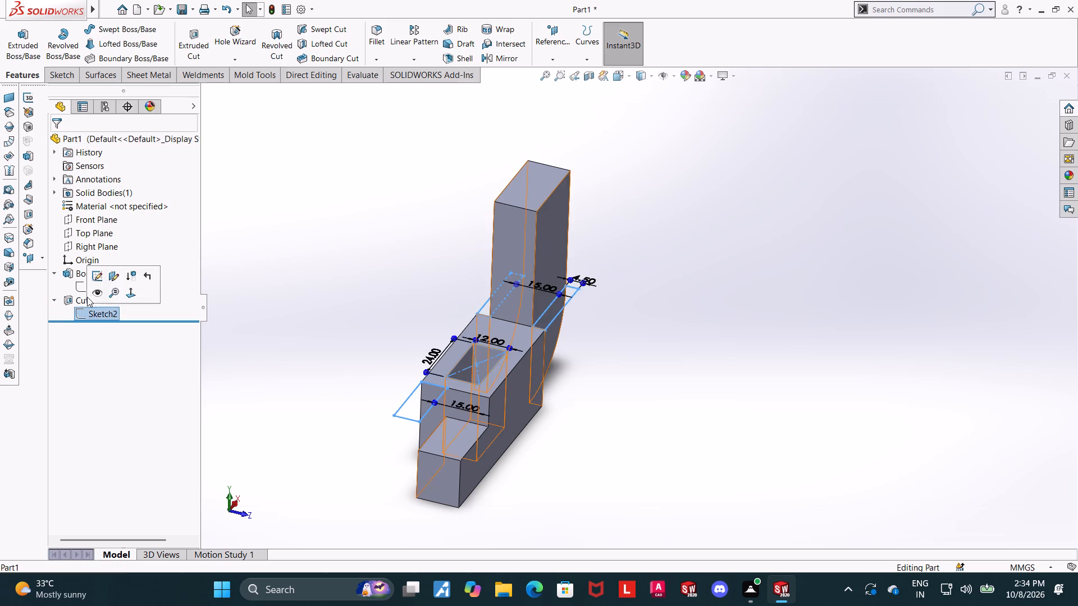
{"action": "left_click", "coordinate": [93, 276]}
{"action": "left_click", "coordinate": [99, 310]}
{"action": "left_click", "coordinate": [121, 293]}
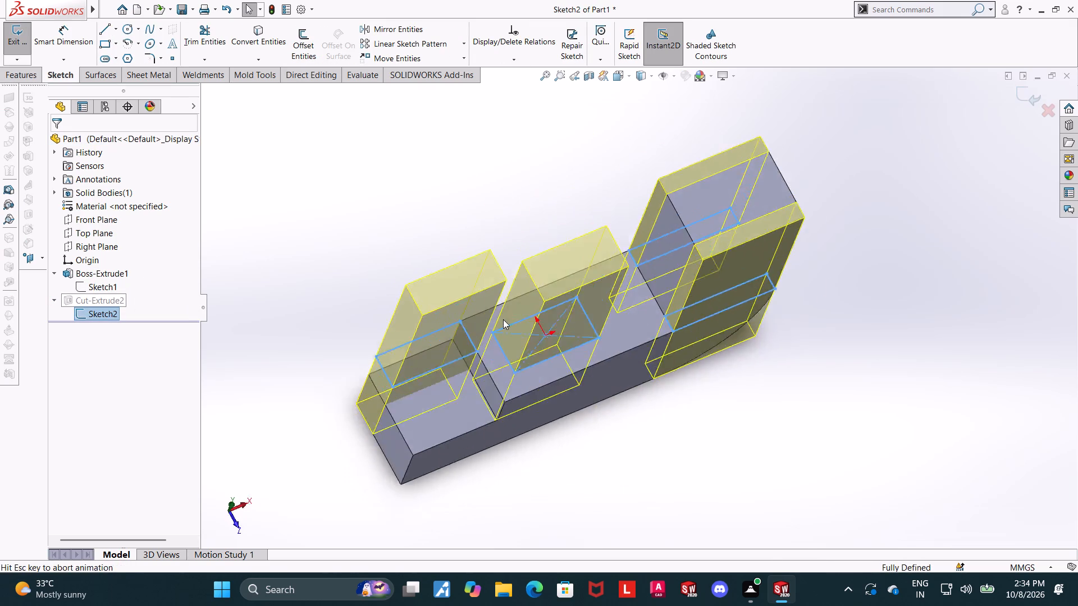
Delete the relations that hold the inner end lines of both upright rectangles to the upright's inner face edge.
{"action": "scroll", "coordinate": [719, 346], "scroll_direction": "up", "scroll_amount": 2}
{"action": "scroll", "coordinate": [711, 340], "scroll_direction": "down", "scroll_amount": 4}
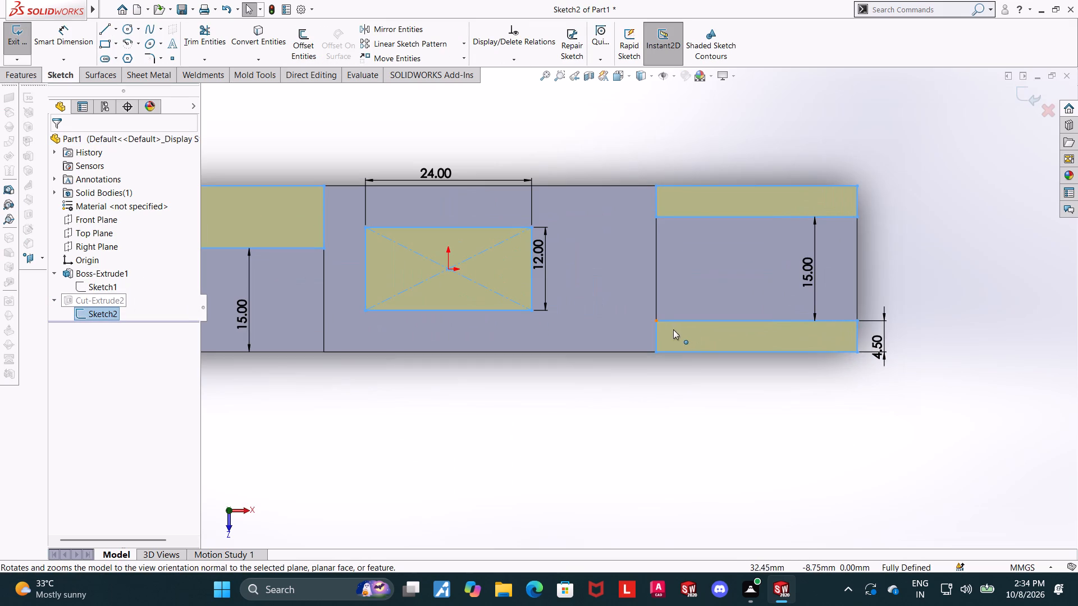
{"action": "left_click", "coordinate": [656, 330]}
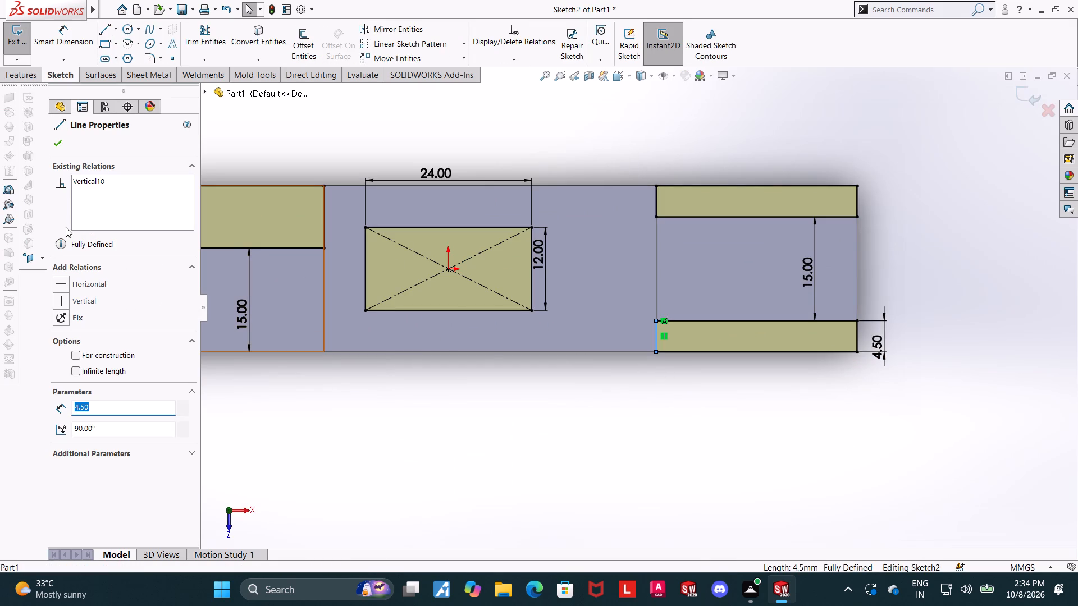
{"action": "right_click", "coordinate": [664, 322]}
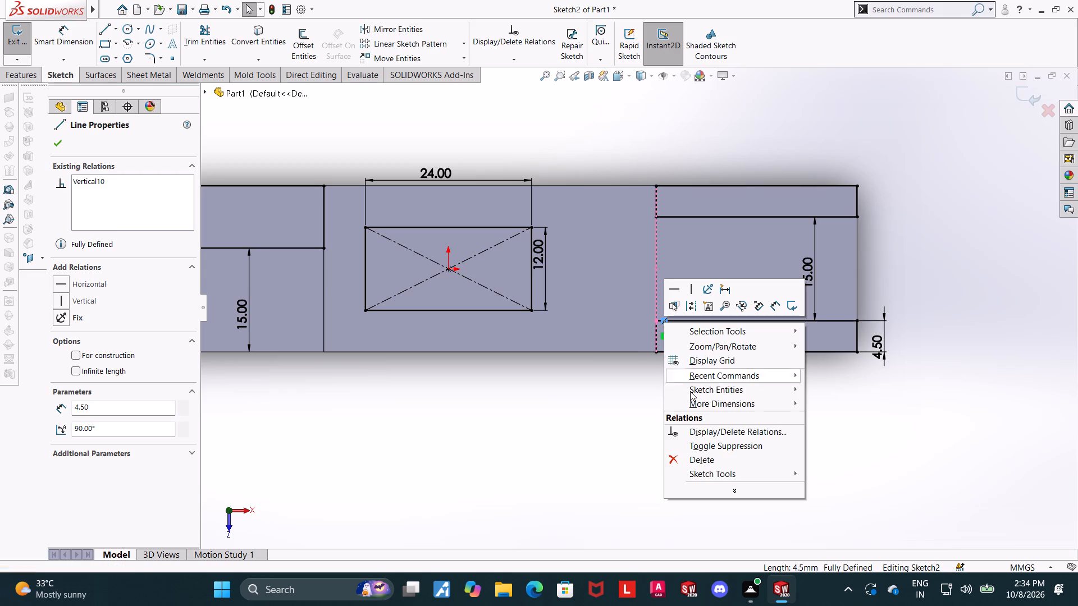
{"action": "left_click", "coordinate": [700, 454]}
{"action": "left_click", "coordinate": [658, 203]}
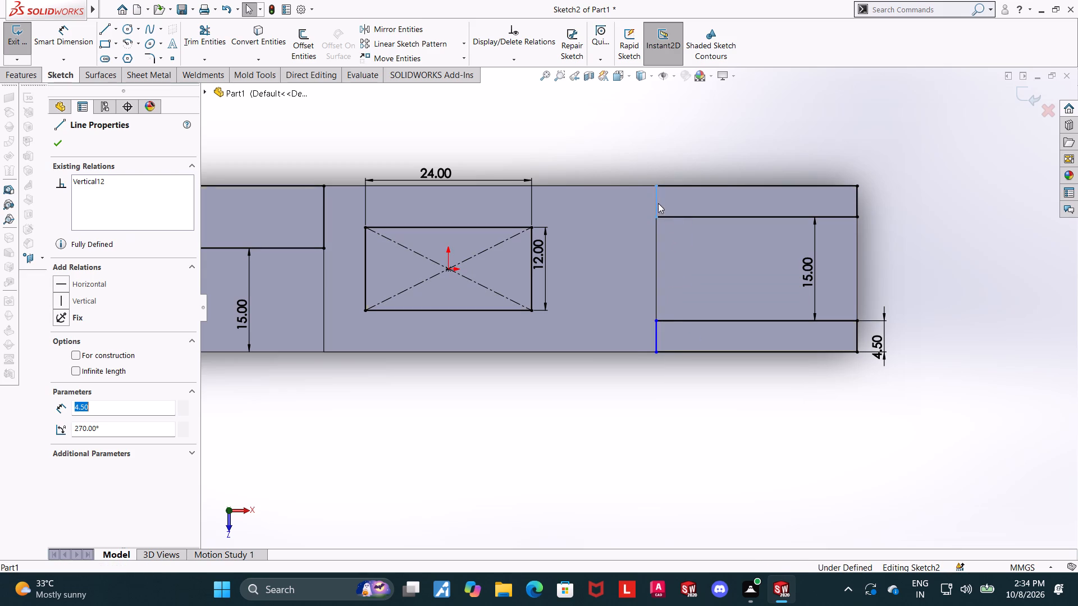
{"action": "right_click", "coordinate": [655, 194]}
{"action": "left_click", "coordinate": [663, 342]}
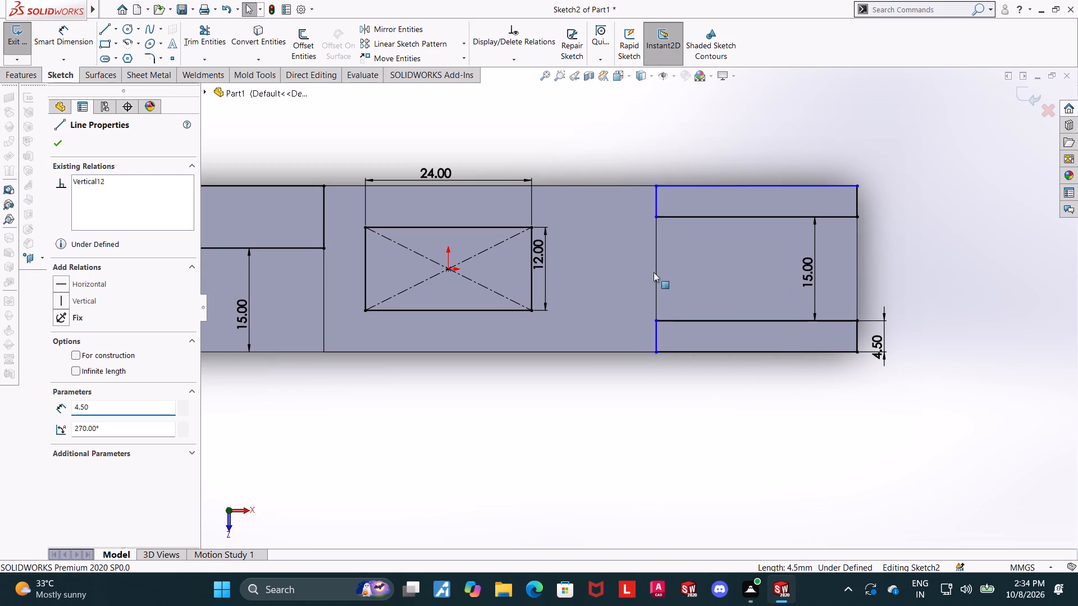
Stretch the inner ends of both upright rectangles about 4.7 mm past the upright's inner face edge, toward the central rectangle.
{"action": "left_click_drag", "start_coordinate": [655, 199], "coordinate": [624, 198]}
{"action": "left_click_drag", "start_coordinate": [656, 327], "coordinate": [625, 315]}
{"action": "left_click", "coordinate": [638, 423]}
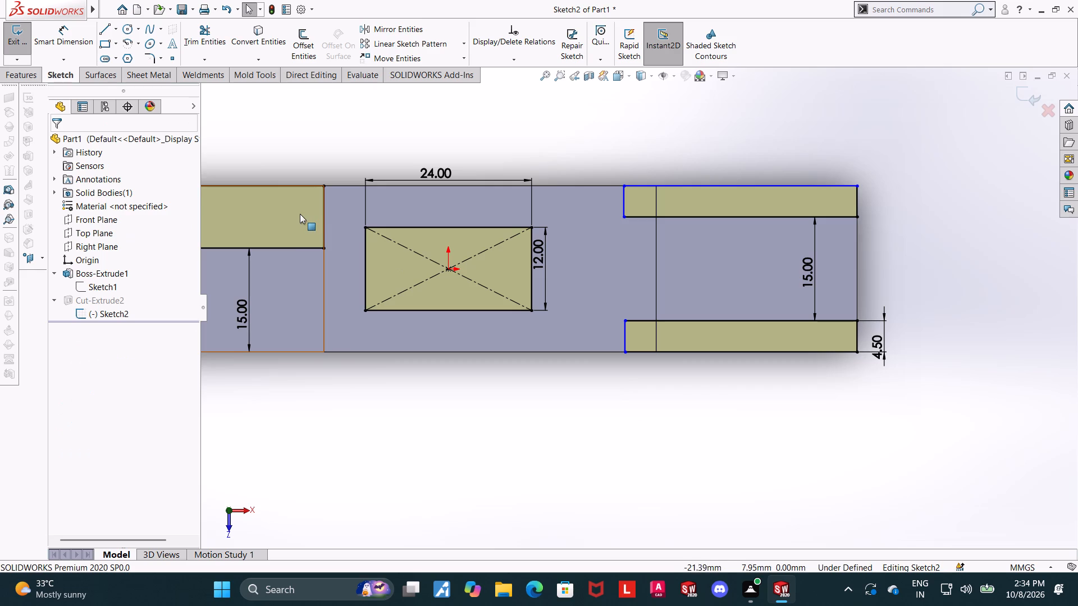
Dimension the back rectangle's inner end line as 12 mm from the upright's inner face edge.
{"action": "left_click", "coordinate": [53, 46]}
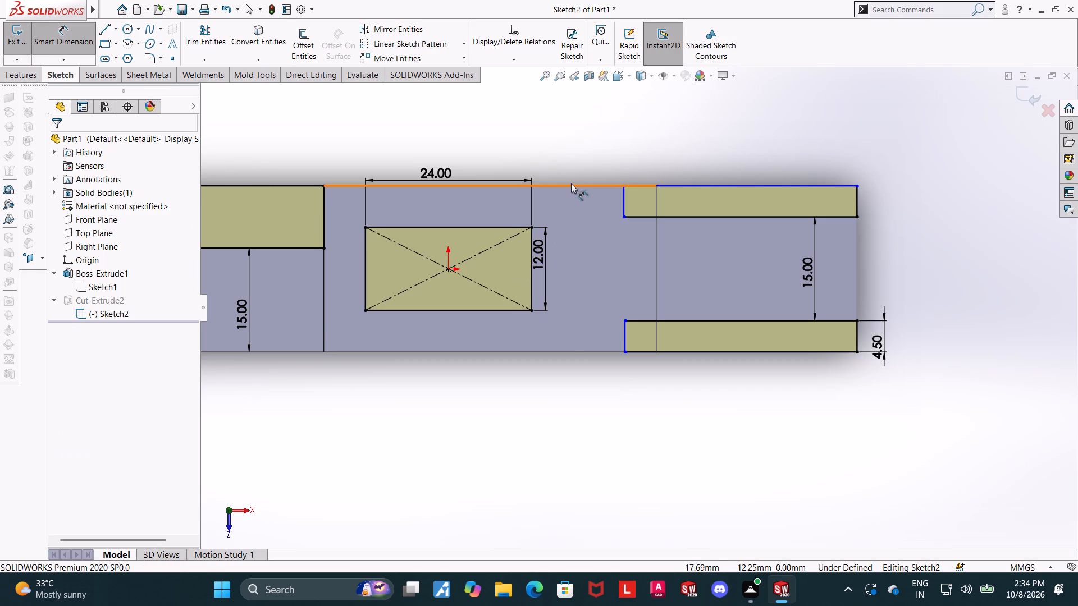
{"action": "left_click", "coordinate": [658, 249]}
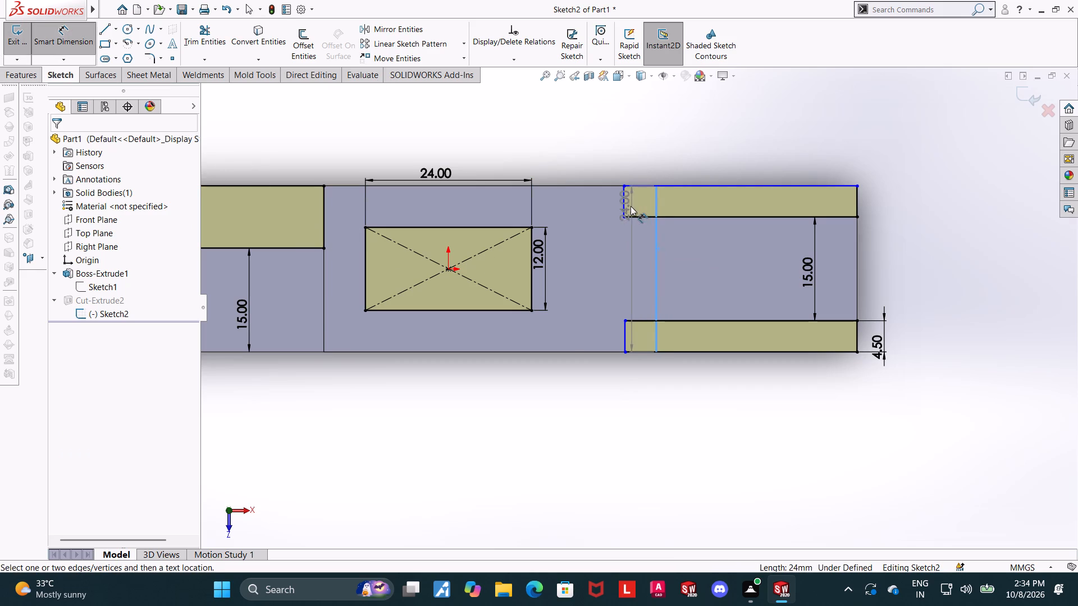
{"action": "left_click", "coordinate": [624, 204]}
{"action": "left_click", "coordinate": [615, 143]}
{"action": "type", "text": "12"}
{"action": "key", "text": "Return"}
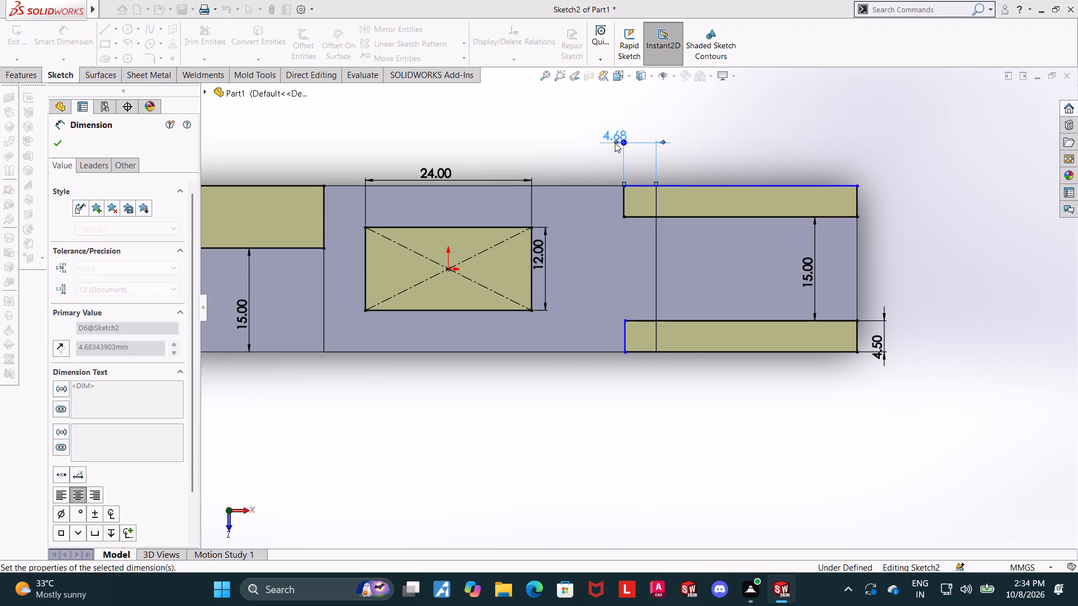
{"action": "key", "text": "Escape"}
{"action": "key", "text": "Escape"}
Make the inner end lines of the front and back upright rectangles collinear.
{"action": "left_click", "coordinate": [627, 345]}
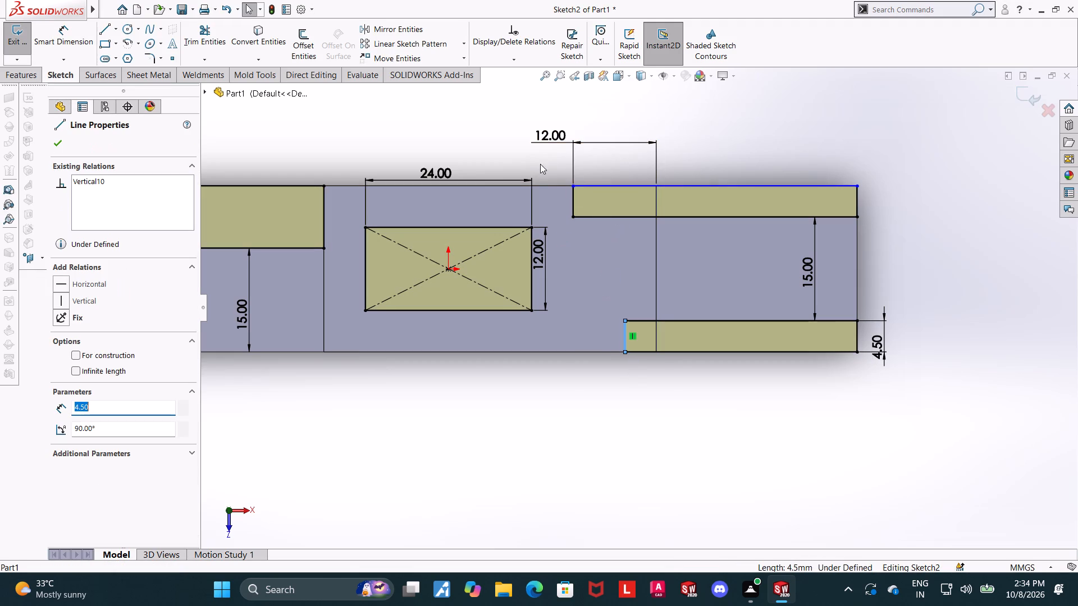
{"action": "left_click", "coordinate": [572, 202], "text": "ctrl"}
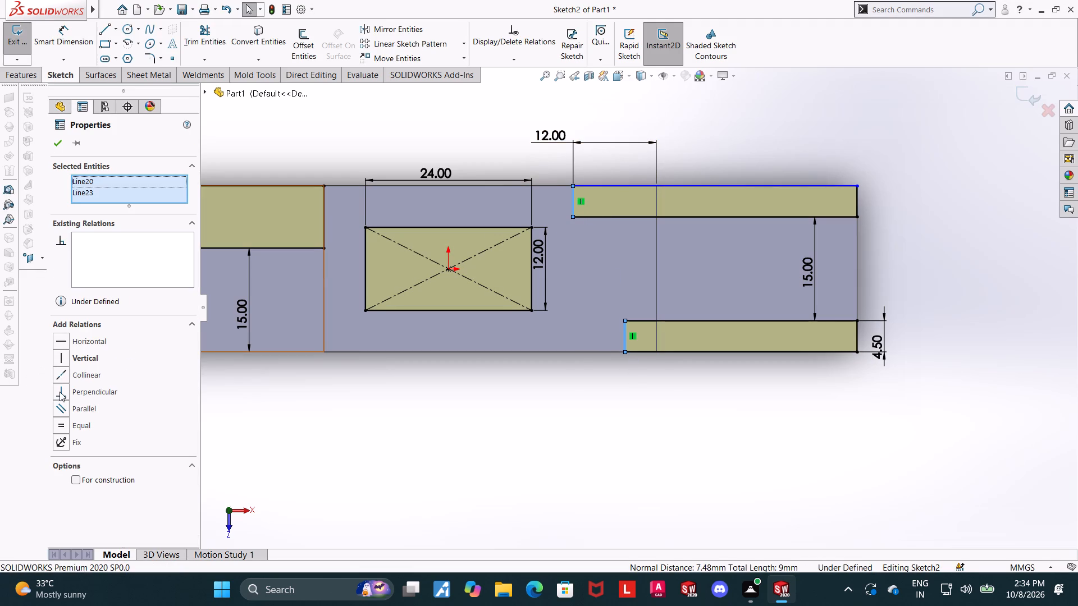
{"action": "left_click", "coordinate": [63, 374]}
{"action": "key", "text": "Escape"}
{"action": "key", "text": "Escape"}
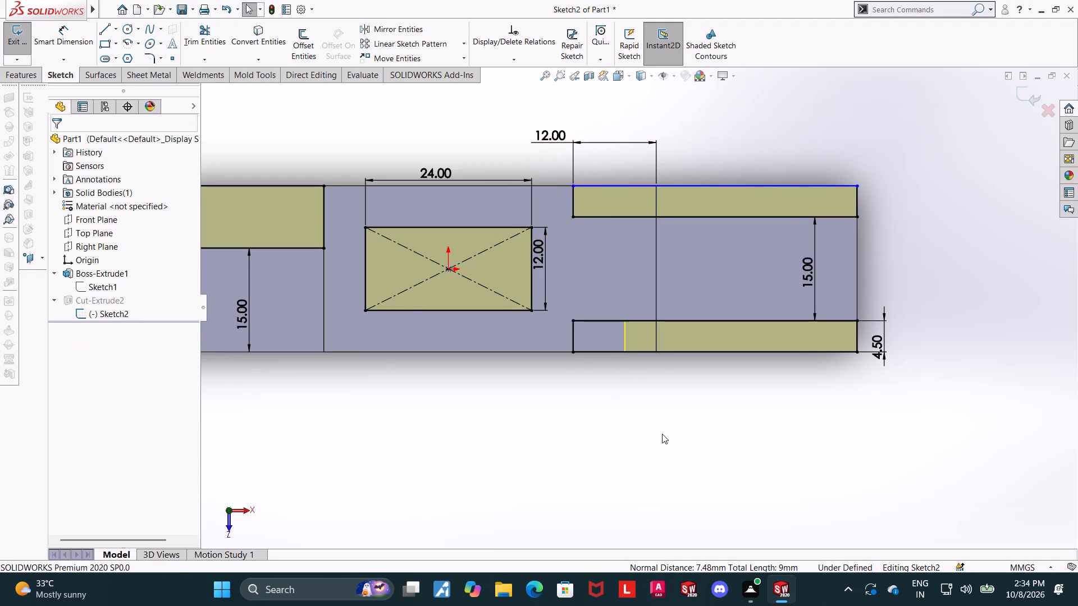
{"action": "scroll", "coordinate": [683, 406], "scroll_direction": "up", "scroll_amount": 1}
{"action": "left_click", "coordinate": [676, 403]}
{"action": "key", "text": "Escape"}
{"action": "key", "text": "Escape"}
{"action": "key", "text": "Escape"}
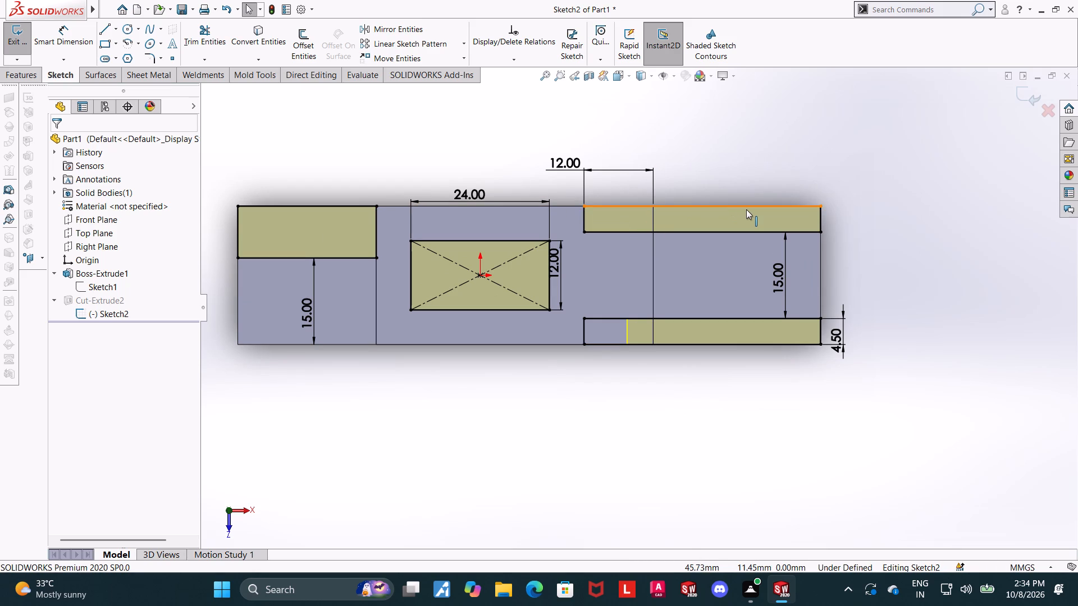
Make the back upright rectangle's outer line collinear with the block's back edge and exit the sketch to rebuild the cut.
{"action": "left_click", "coordinate": [569, 205]}
{"action": "left_click", "coordinate": [694, 205], "text": "ctrl"}
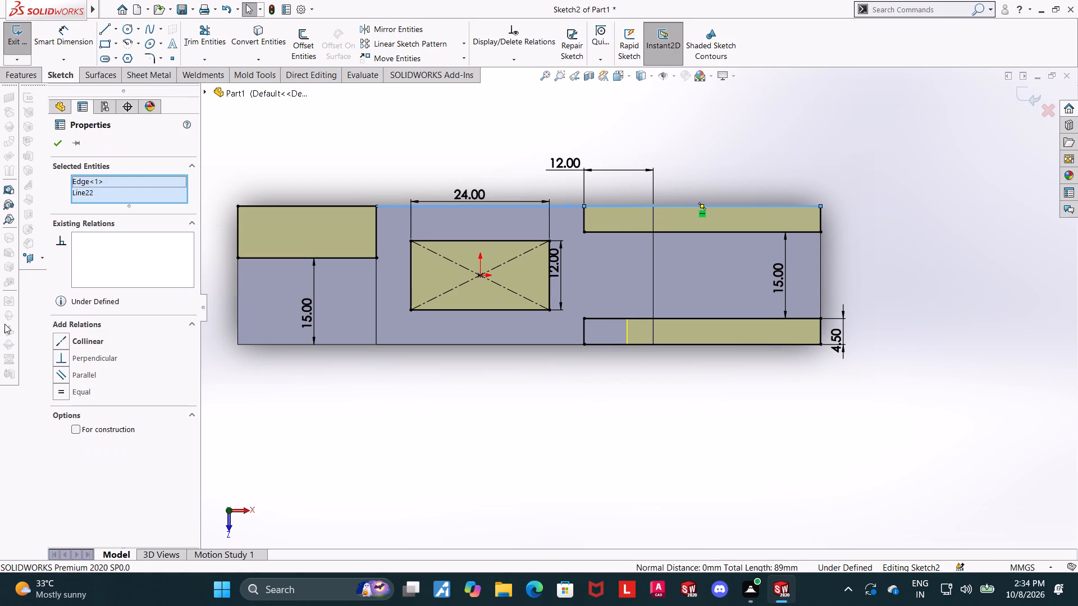
{"action": "left_click", "coordinate": [57, 344]}
{"action": "left_click", "coordinate": [602, 445]}
{"action": "key", "text": "Escape"}
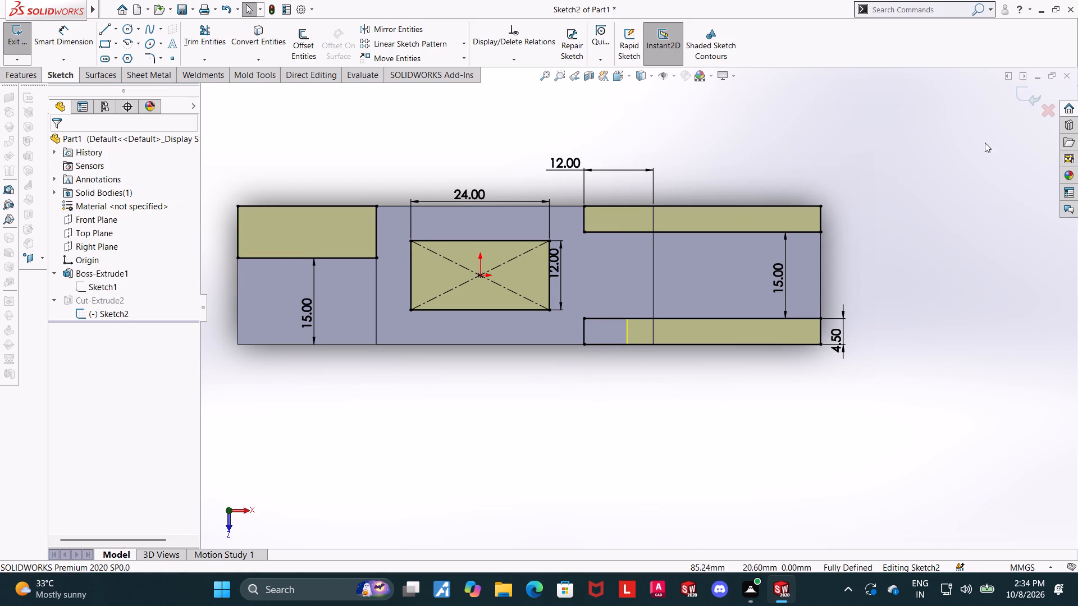
{"action": "left_click", "coordinate": [1021, 95]}
Measure the distance from the back side cut's shoulder edge to the edge at the foot of the upright's inner face.
{"action": "scroll", "coordinate": [698, 422], "scroll_direction": "up", "scroll_amount": 1}
{"action": "middle_click_drag", "start_coordinate": [698, 422], "coordinate": [759, 192]}
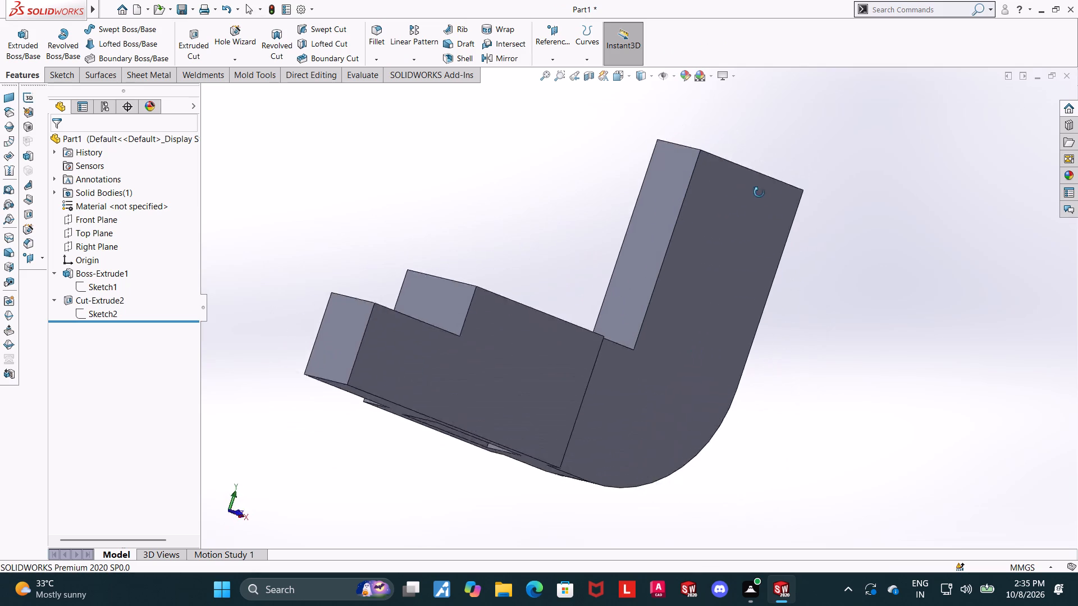
{"action": "middle_click_drag", "start_coordinate": [759, 192], "coordinate": [744, 339]}
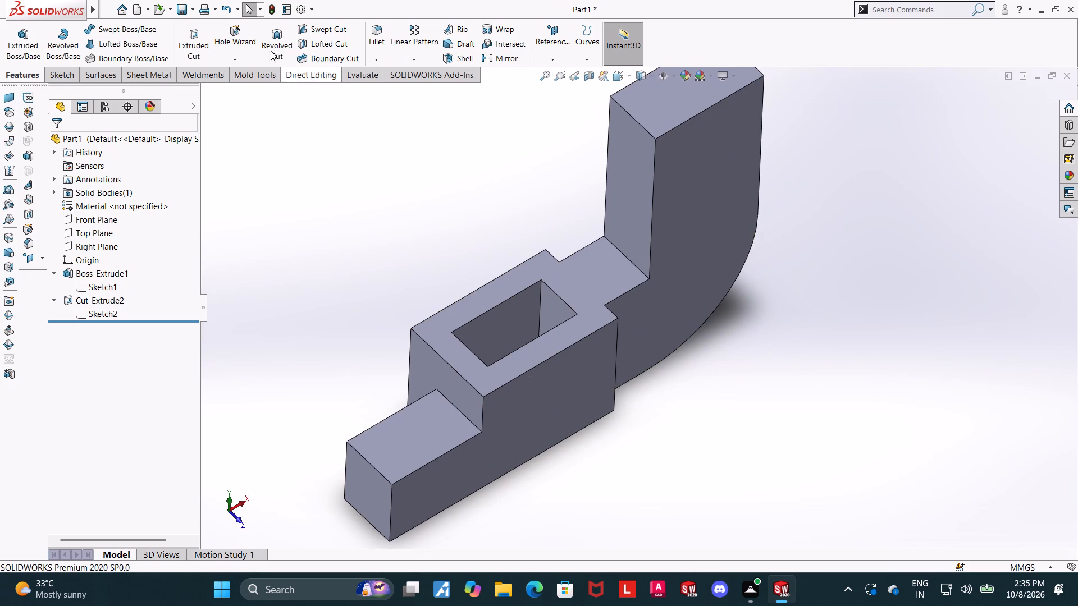
{"action": "left_click", "coordinate": [360, 79]}
{"action": "left_click", "coordinate": [119, 42]}
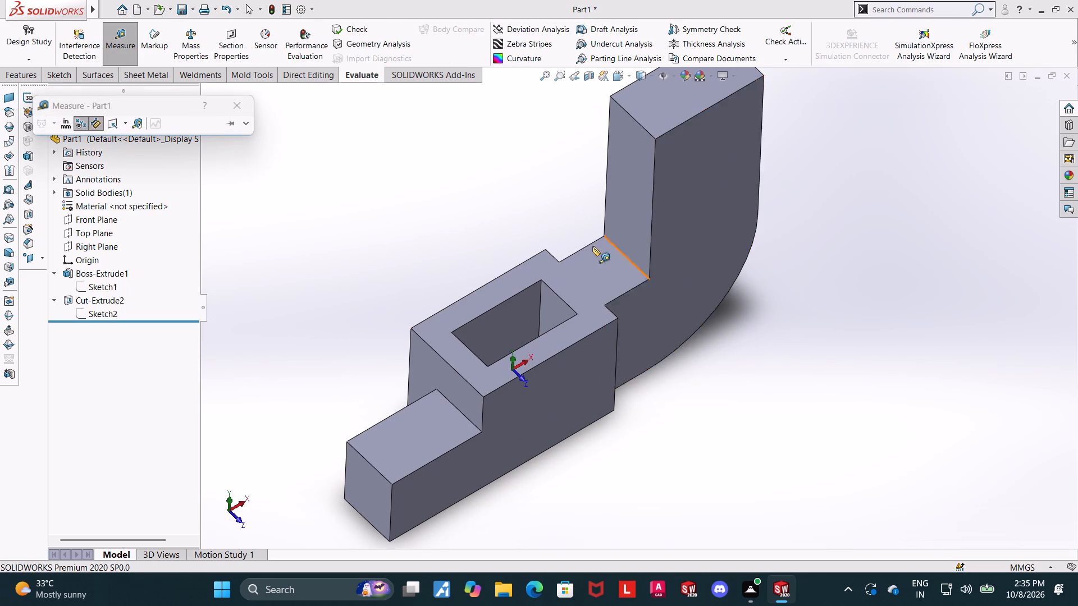
{"action": "scroll", "coordinate": [587, 246], "scroll_direction": "down", "scroll_amount": 4}
{"action": "left_click", "coordinate": [529, 282]}
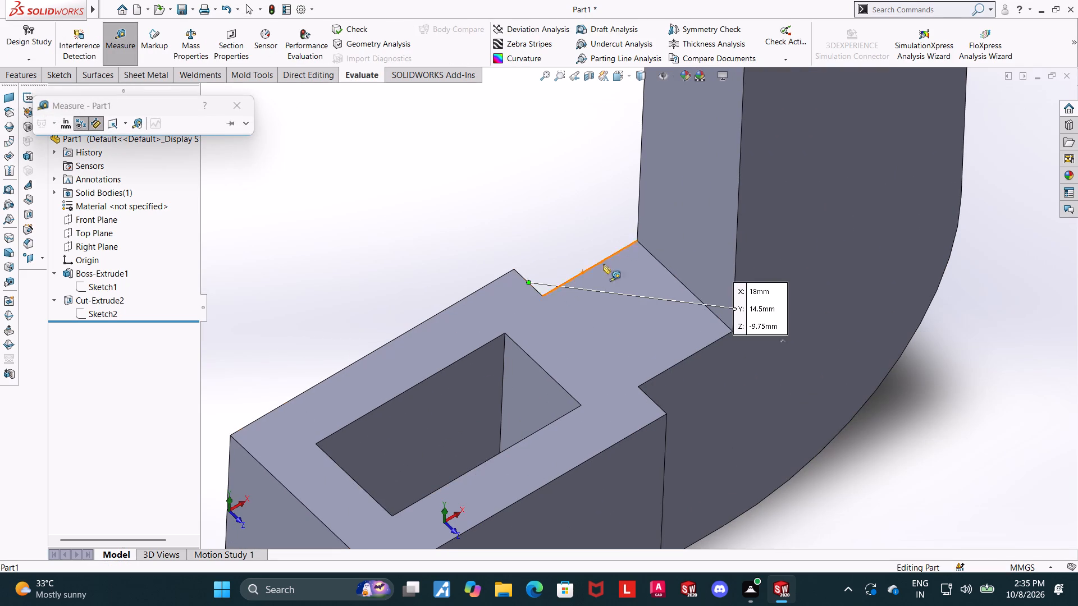
{"action": "left_click", "coordinate": [651, 254]}
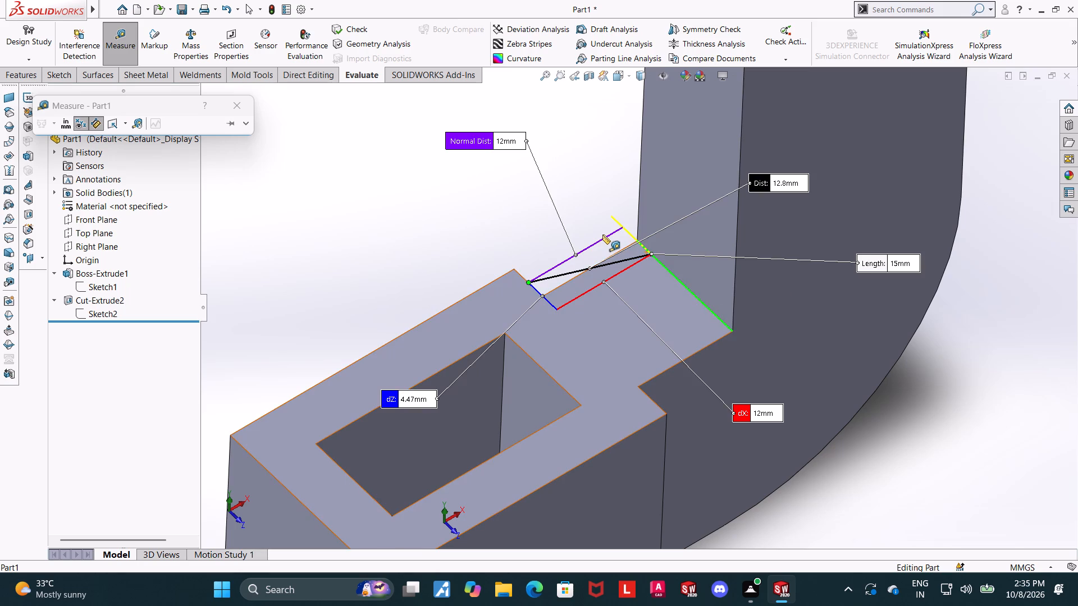
{"action": "key", "text": "Escape"}
Measure the radius of the rounded outer corner below the upright.
{"action": "scroll", "coordinate": [695, 318], "scroll_direction": "up", "scroll_amount": 3}
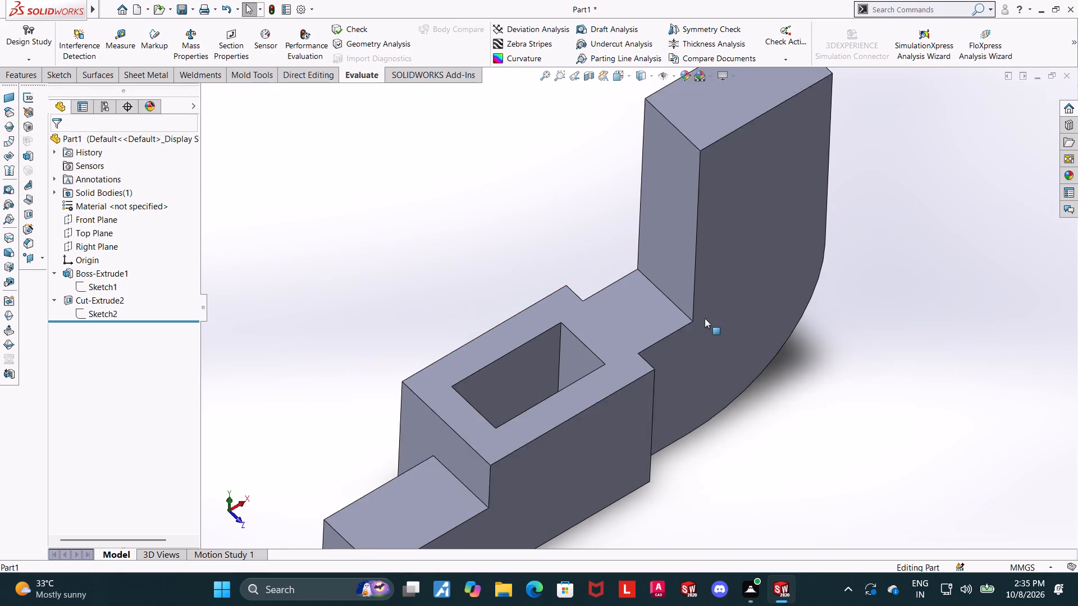
{"action": "scroll", "coordinate": [705, 318], "scroll_direction": "up", "scroll_amount": 2}
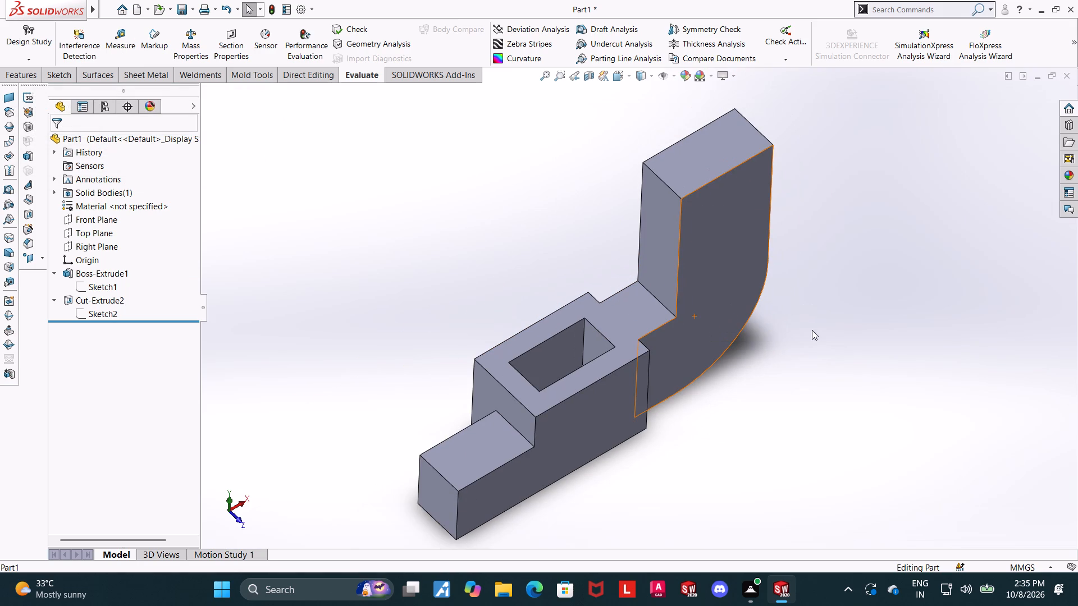
{"action": "middle_click_drag", "start_coordinate": [812, 330], "coordinate": [779, 225]}
{"action": "left_click", "coordinate": [114, 34]}
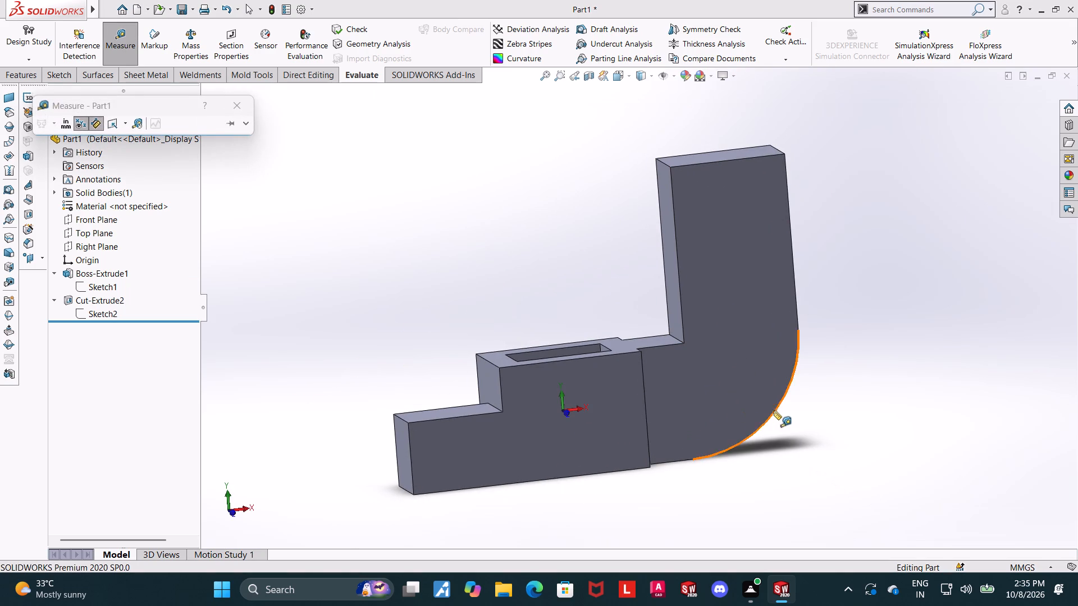
{"action": "left_click", "coordinate": [775, 411]}
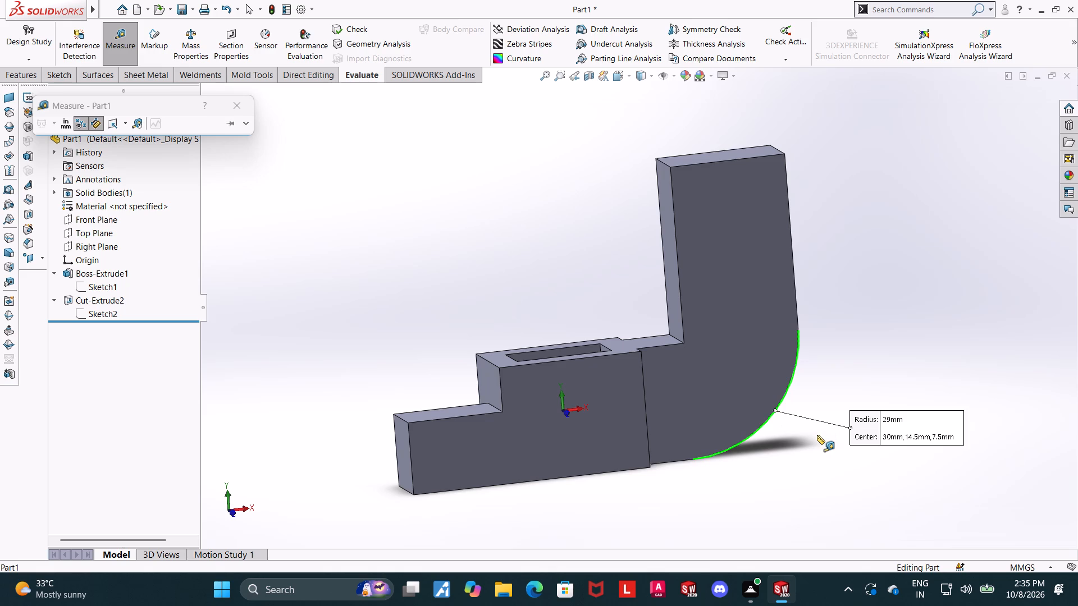
{"action": "key", "text": "Escape"}
Measure the low end step's top front edge and its distance to the opposite back edge.
{"action": "middle_click_drag", "start_coordinate": [799, 440], "coordinate": [820, 484]}
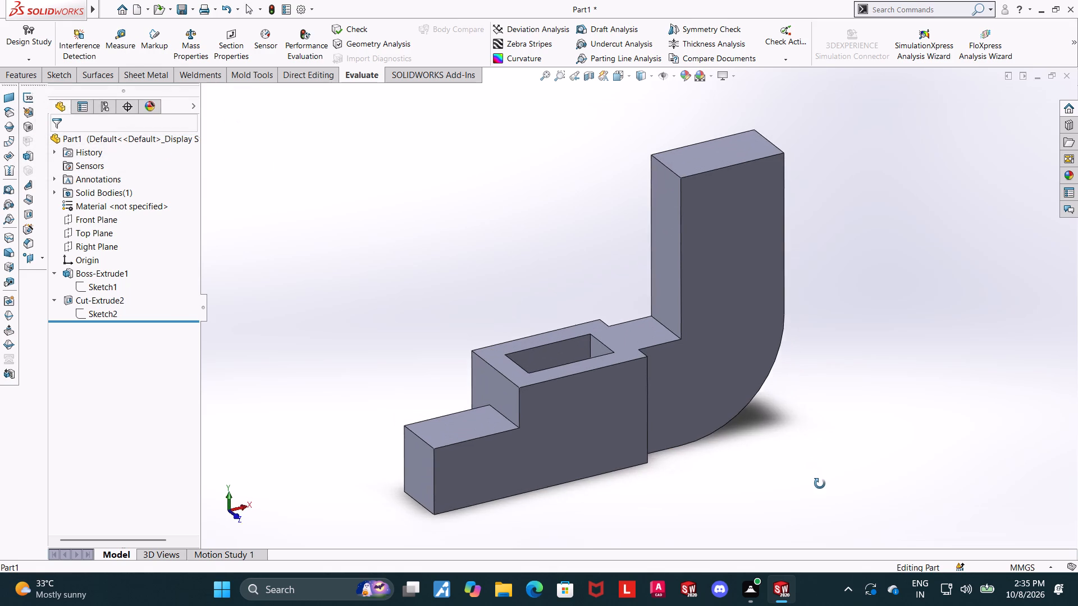
{"action": "middle_click_drag", "start_coordinate": [820, 484], "coordinate": [821, 489]}
{"action": "middle_click_drag", "start_coordinate": [759, 413], "coordinate": [776, 469]}
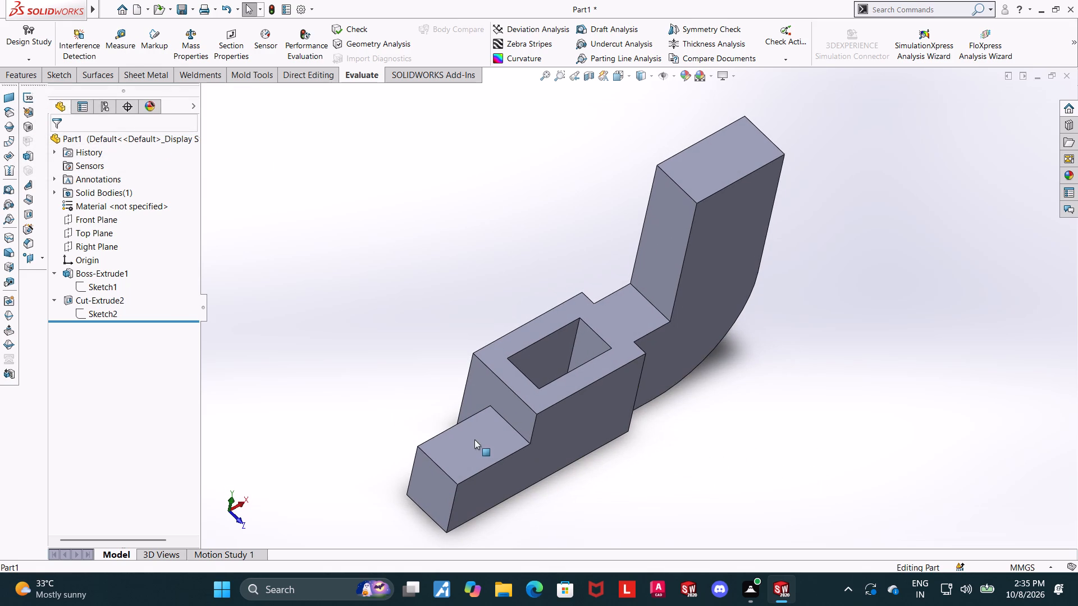
{"action": "left_click", "coordinate": [134, 45]}
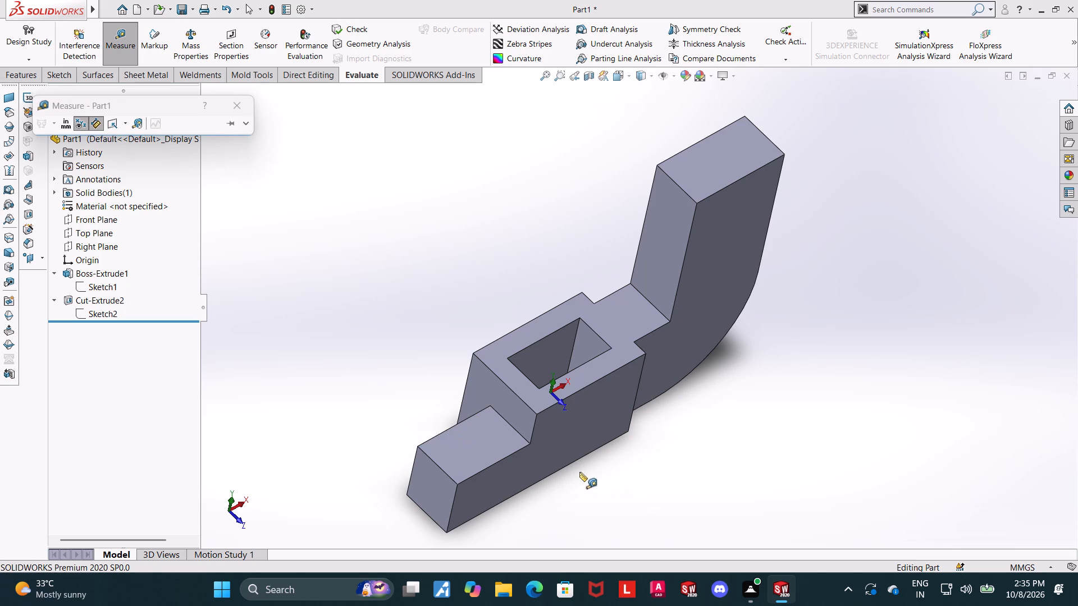
{"action": "left_click", "coordinate": [505, 459]}
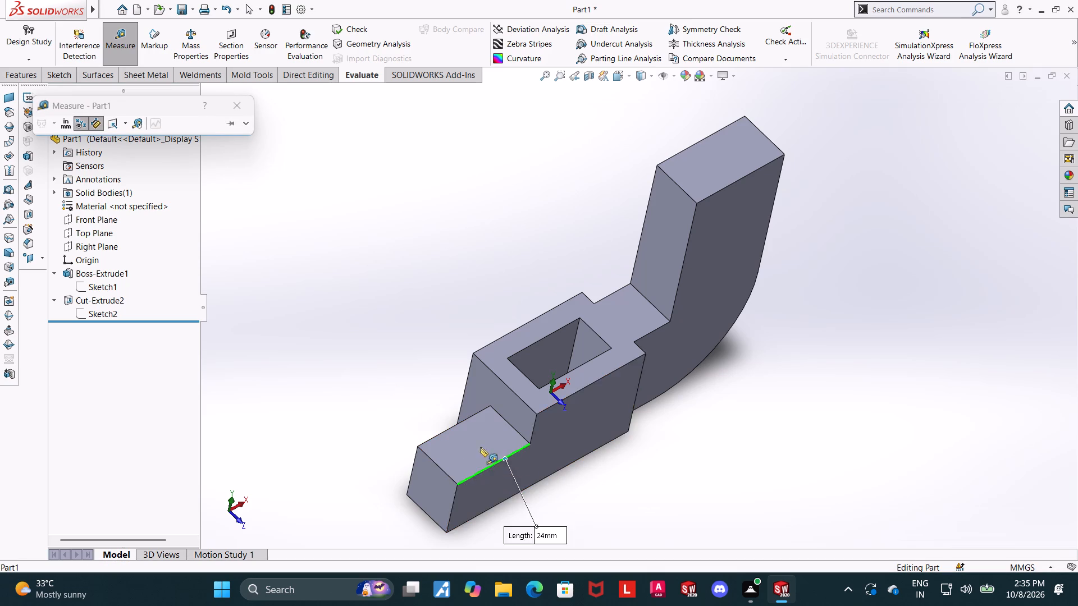
{"action": "scroll", "coordinate": [426, 412], "scroll_direction": "up", "scroll_amount": 1}
{"action": "middle_click_drag", "start_coordinate": [427, 412], "coordinate": [440, 439]}
{"action": "scroll", "coordinate": [503, 403], "scroll_direction": "down", "scroll_amount": 3}
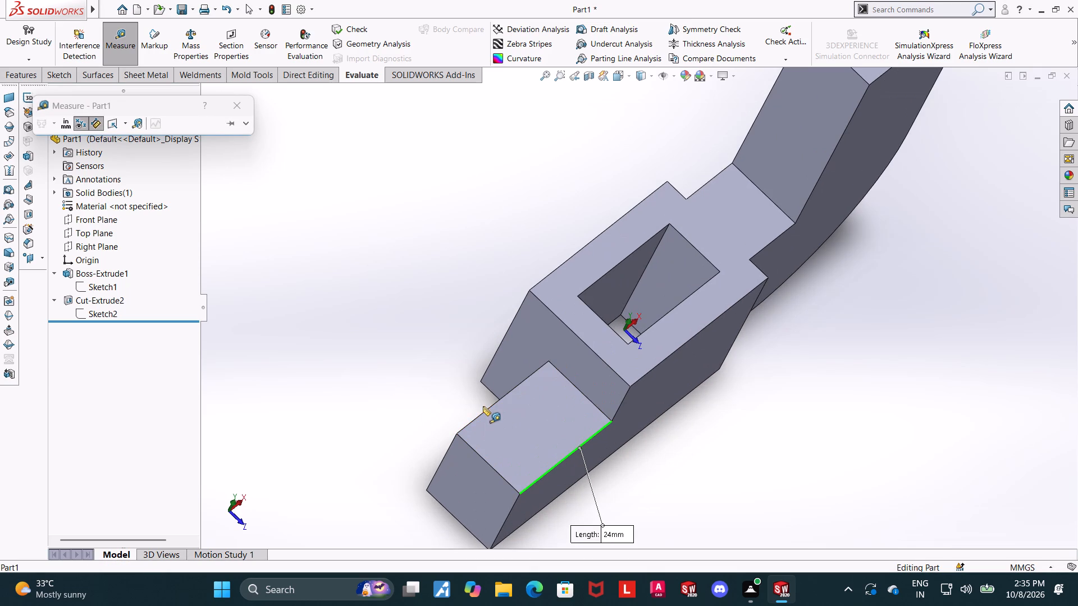
{"action": "left_click", "coordinate": [486, 410]}
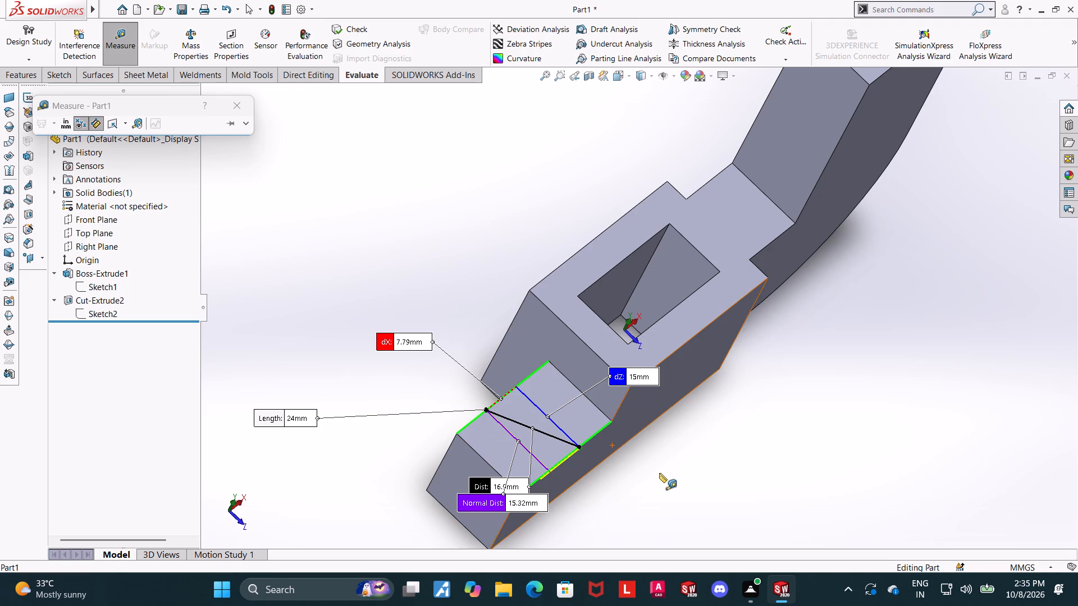
{"action": "scroll", "coordinate": [659, 473], "scroll_direction": "up", "scroll_amount": 3}
{"action": "middle_click_drag", "start_coordinate": [674, 466], "coordinate": [667, 439]}
{"action": "key", "text": "Escape"}
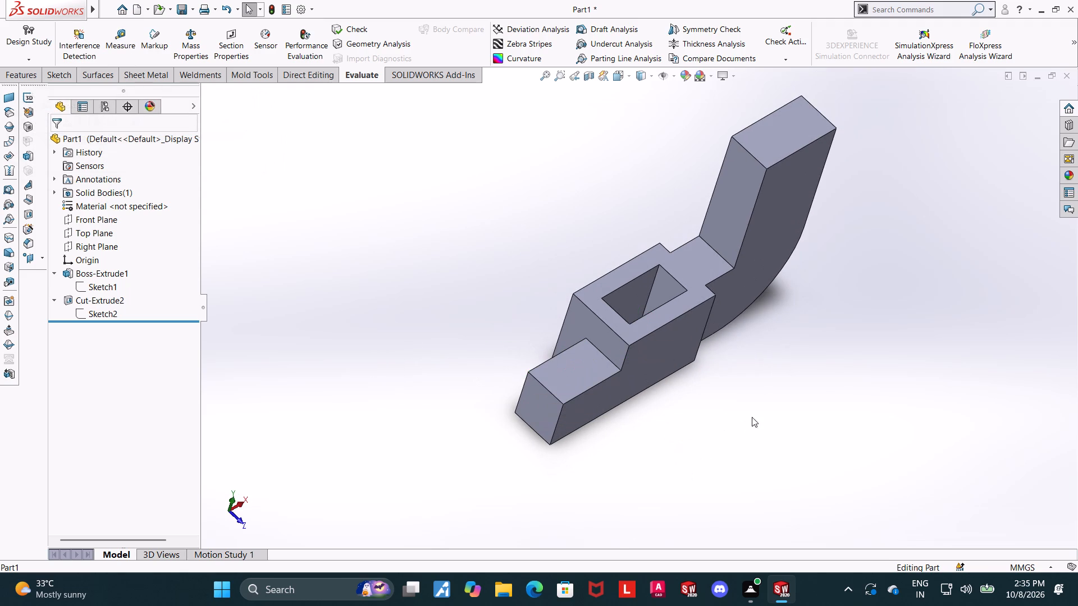
Measure between the rectangular opening's edge nearest the upright and the front edge of the narrowed section.
{"action": "scroll", "coordinate": [679, 190], "scroll_direction": "down", "scroll_amount": 1}
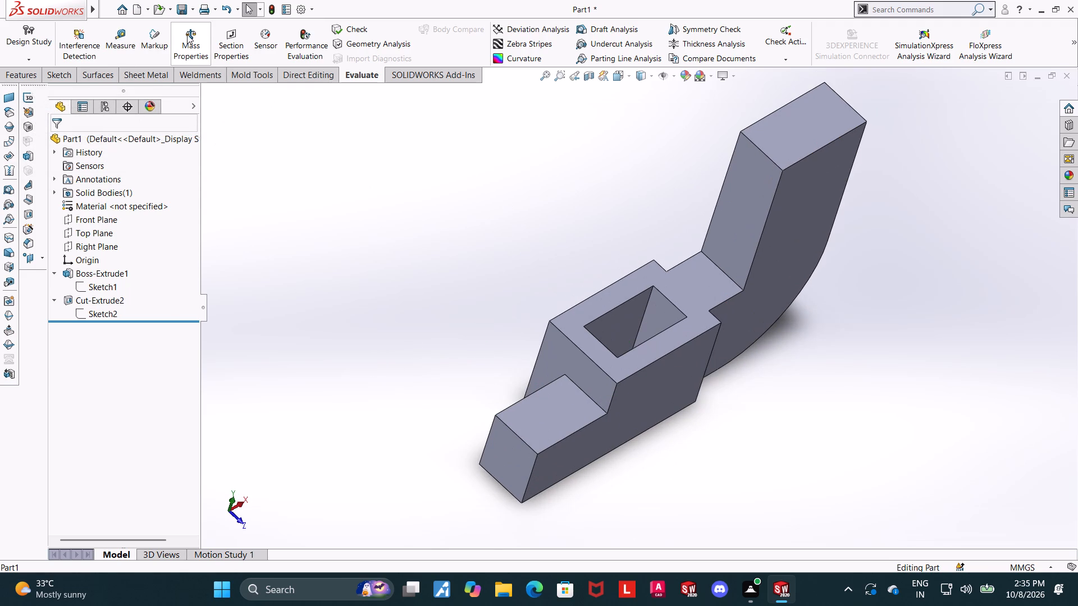
{"action": "left_click", "coordinate": [115, 42]}
{"action": "scroll", "coordinate": [670, 318], "scroll_direction": "down", "scroll_amount": 1}
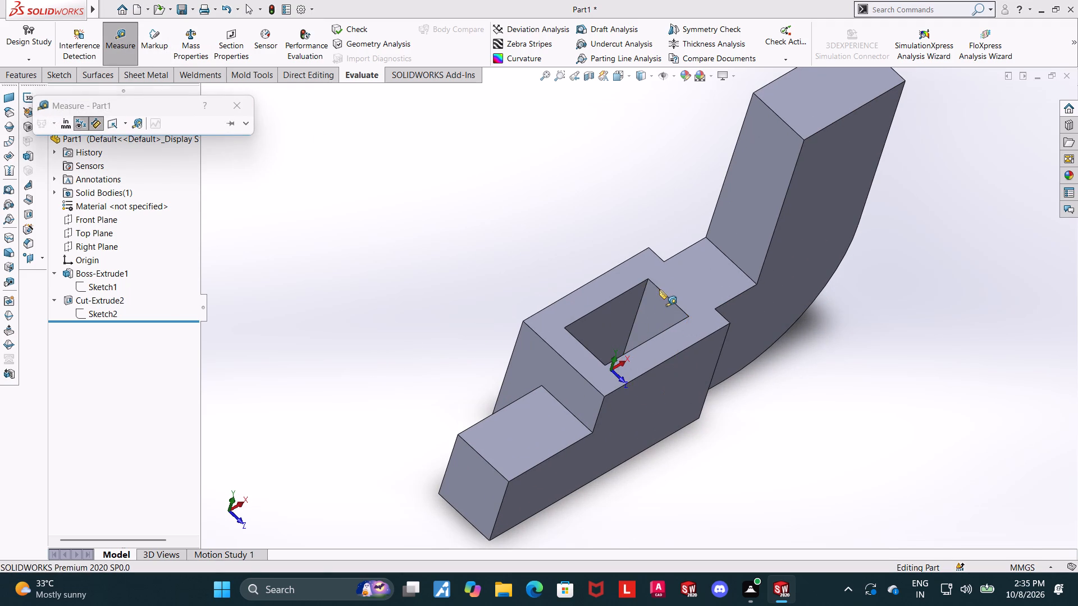
{"action": "left_click", "coordinate": [659, 290]}
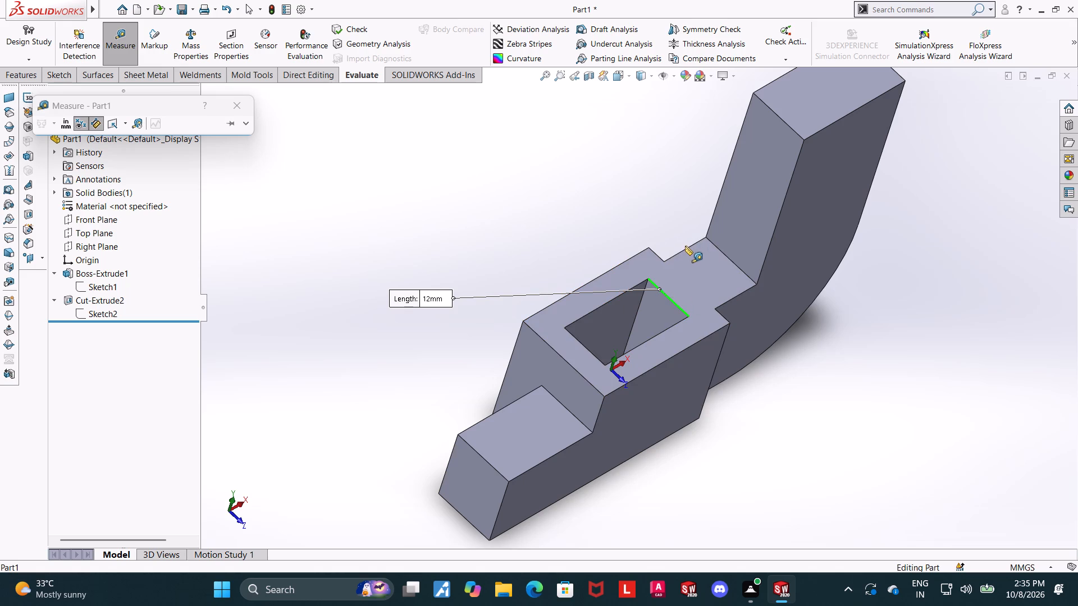
{"action": "left_click", "coordinate": [730, 299]}
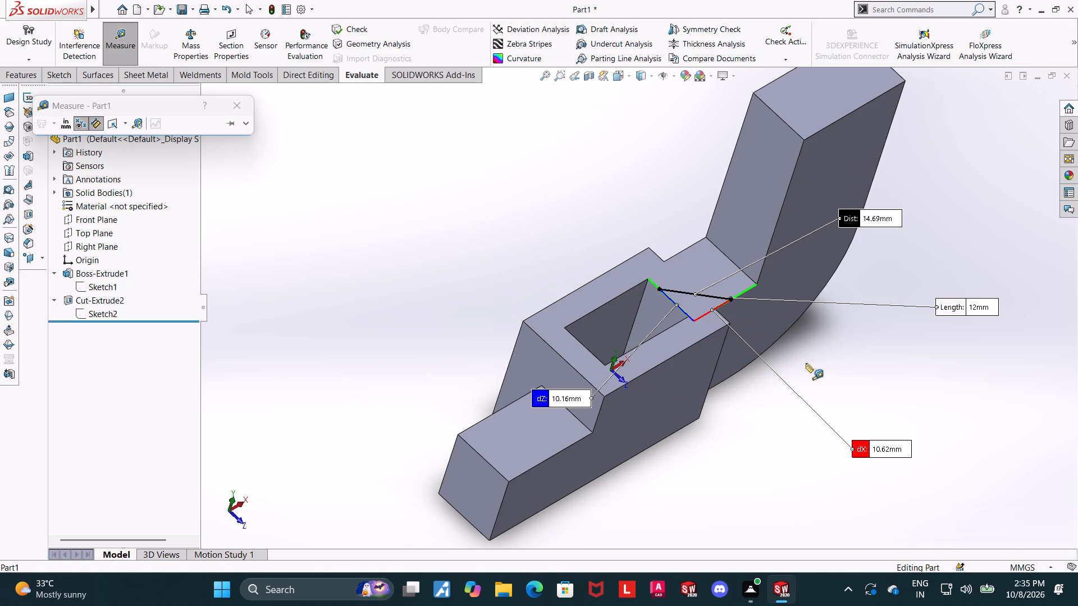
{"action": "key", "text": "Escape"}
Examine the whole part from the back, underside, end and front.
{"action": "scroll", "coordinate": [818, 416], "scroll_direction": "up", "scroll_amount": 2}
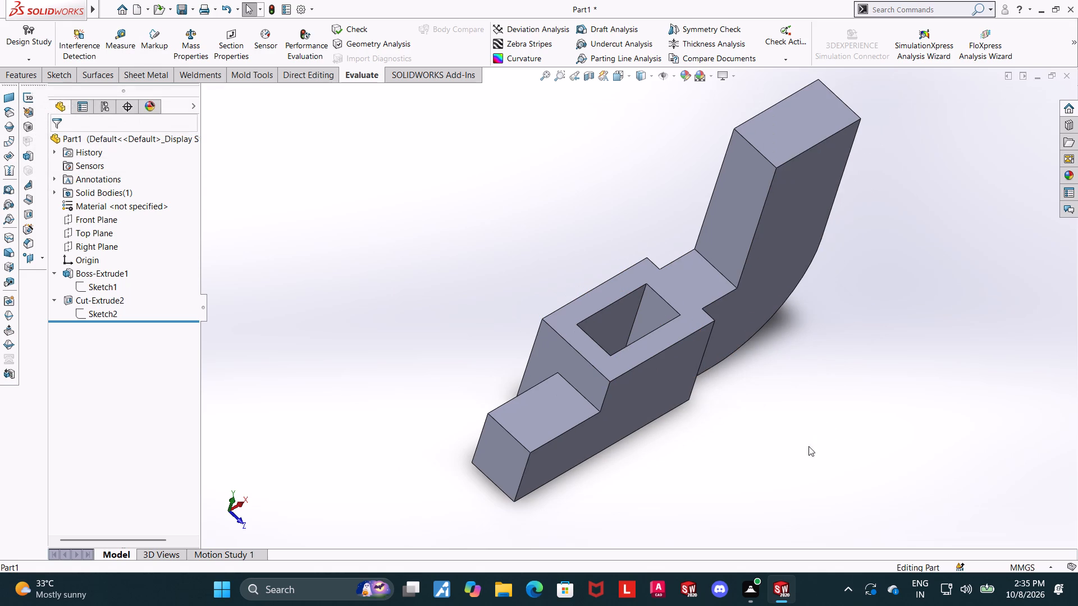
{"action": "middle_click_drag", "start_coordinate": [810, 446], "coordinate": [754, 324]}
{"action": "scroll", "coordinate": [867, 317], "scroll_direction": "up", "scroll_amount": 1}
{"action": "middle_click_drag", "start_coordinate": [867, 317], "coordinate": [720, 413]}
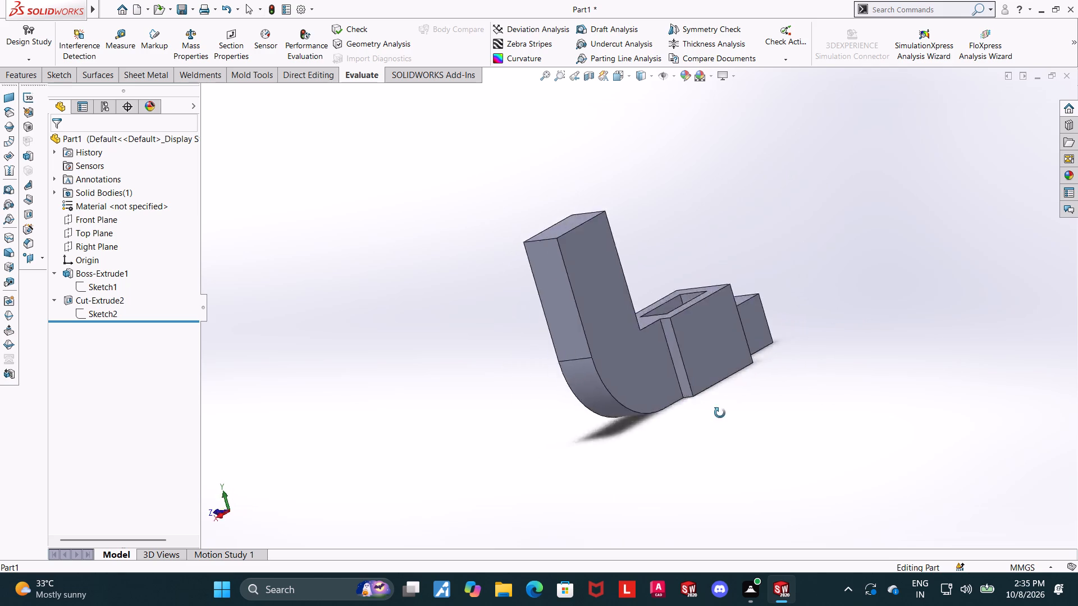
{"action": "middle_click_drag", "start_coordinate": [720, 413], "coordinate": [899, 357]}
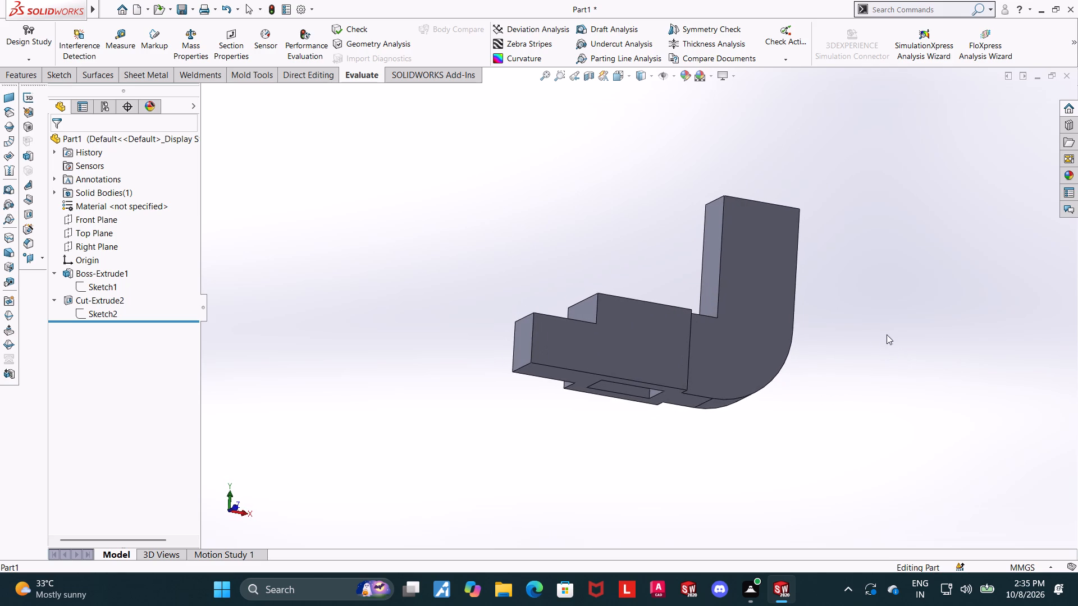
{"action": "middle_click_drag", "start_coordinate": [886, 328], "coordinate": [1039, 484]}
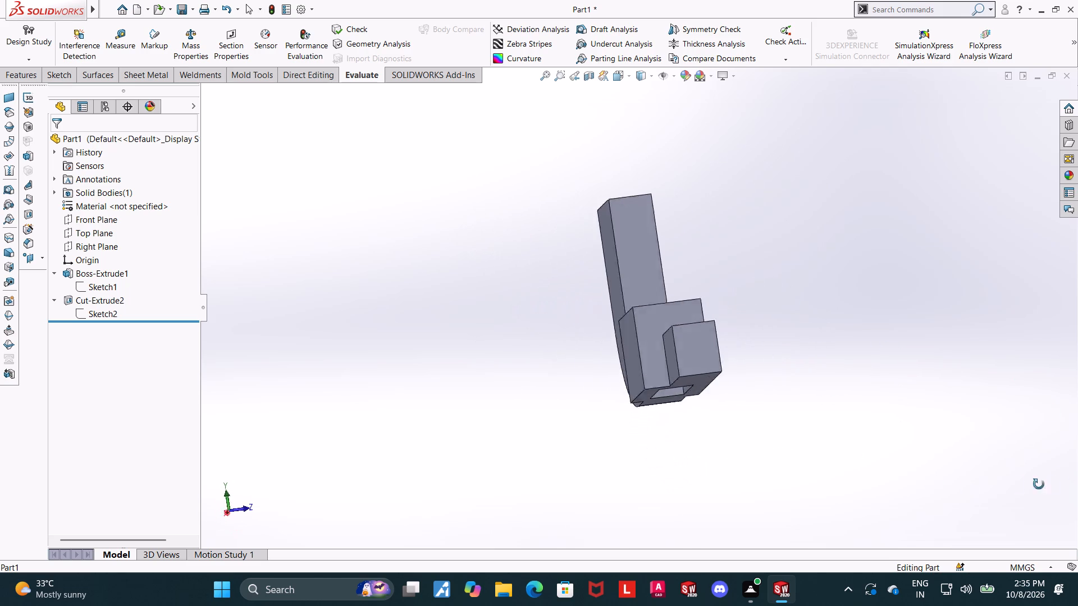
{"action": "middle_click_drag", "start_coordinate": [1039, 484], "coordinate": [925, 498]}
{"action": "middle_click_drag", "start_coordinate": [796, 364], "coordinate": [807, 415]}
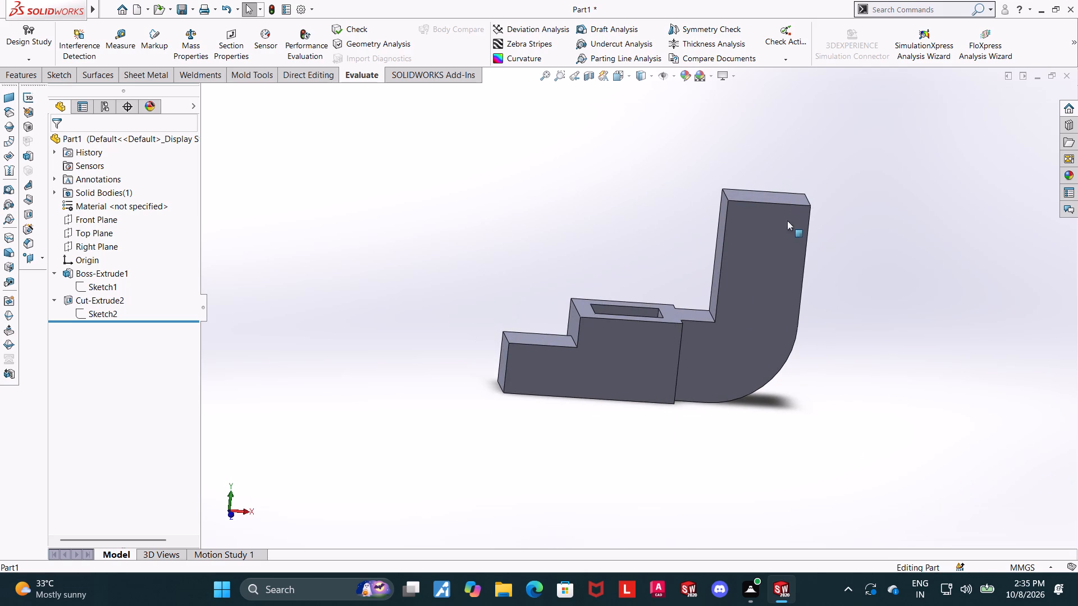
Start a new sketch on the upright's front side face and view it normal to the sketch plane.
{"action": "left_click", "coordinate": [778, 239]}
{"action": "left_click", "coordinate": [826, 205]}
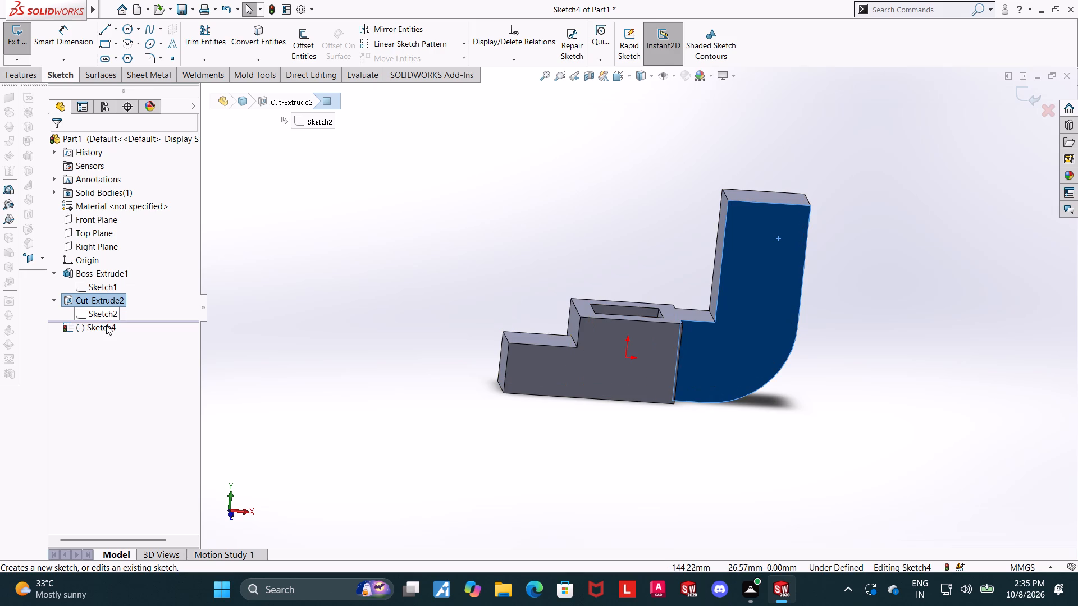
{"action": "left_click", "coordinate": [108, 323]}
{"action": "left_click", "coordinate": [130, 311]}
{"action": "scroll", "coordinate": [889, 192], "scroll_direction": "up", "scroll_amount": 4}
{"action": "scroll", "coordinate": [893, 187], "scroll_direction": "down", "scroll_amount": 2}
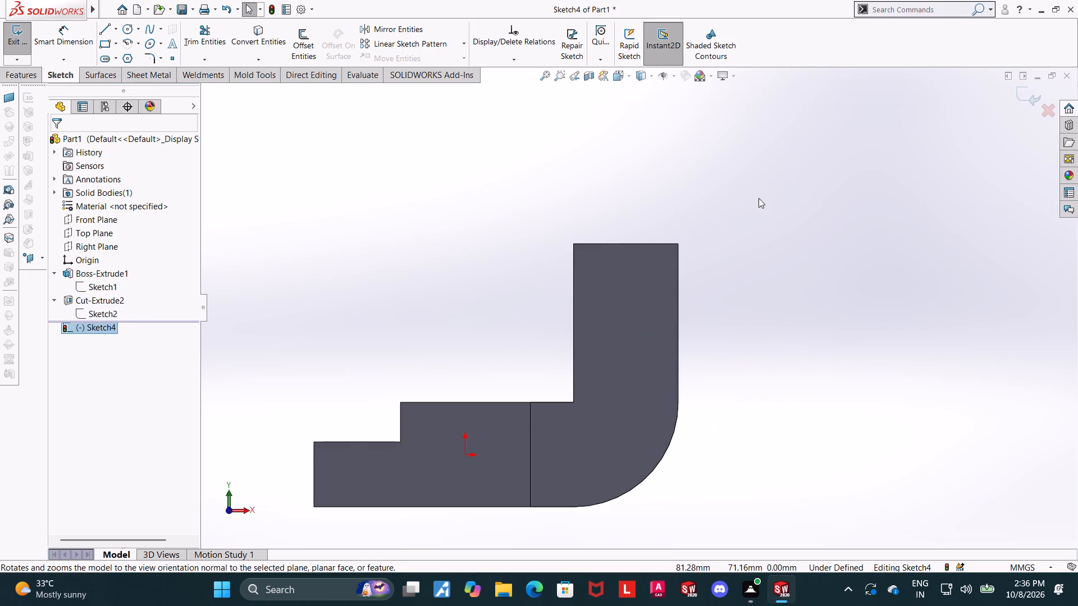
Sketch a circle about 19 mm in diameter on the upper part of the upright's side face.
{"action": "scroll", "coordinate": [631, 185], "scroll_direction": "down", "scroll_amount": 1}
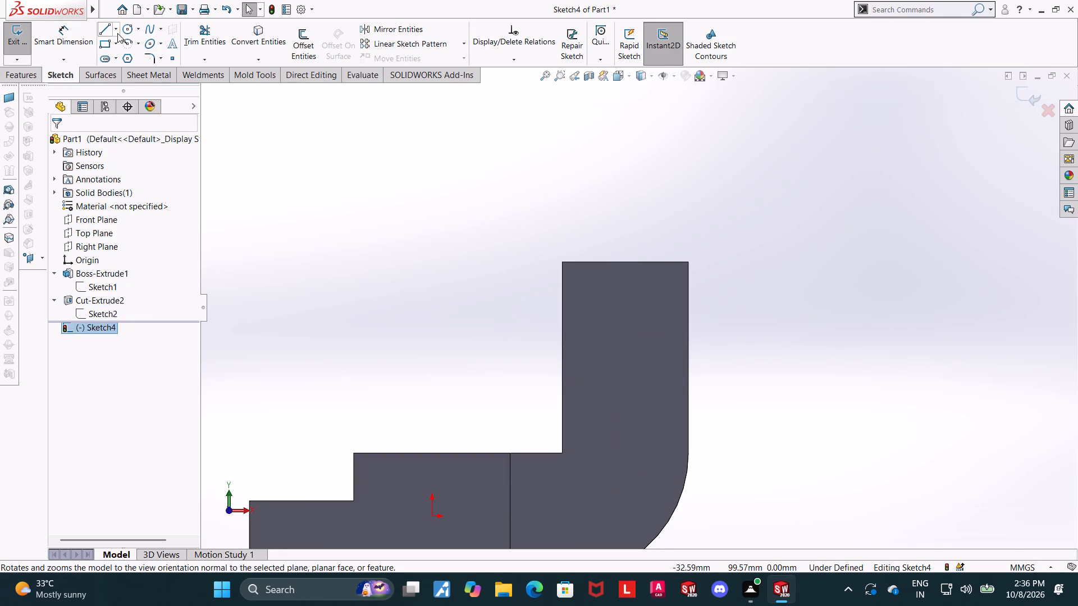
{"action": "left_click", "coordinate": [124, 31]}
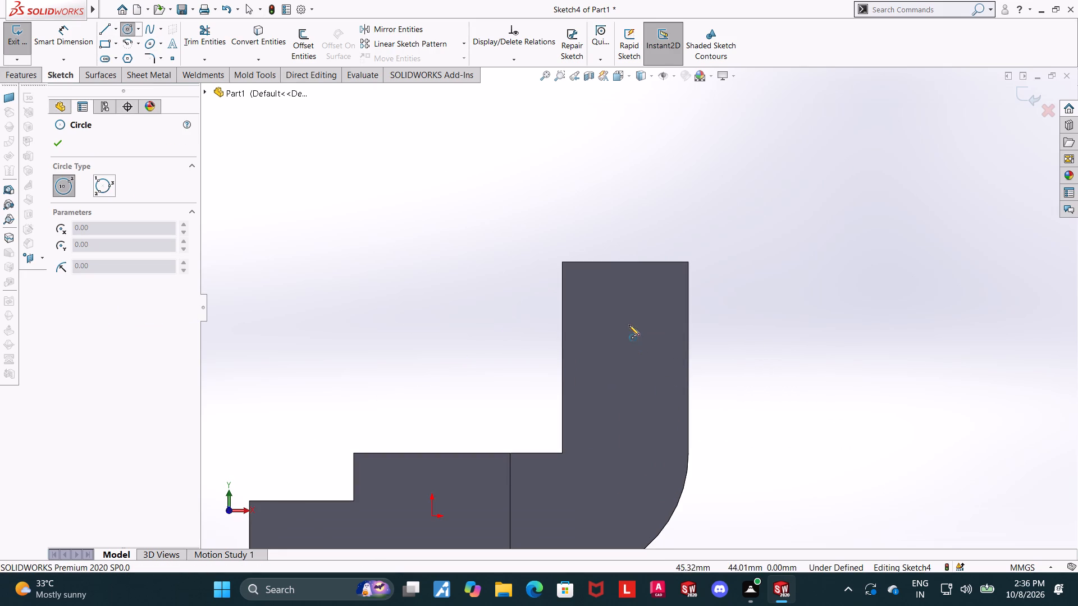
{"action": "left_click", "coordinate": [625, 335]}
{"action": "left_click", "coordinate": [655, 308]}
{"action": "key", "text": "Escape"}
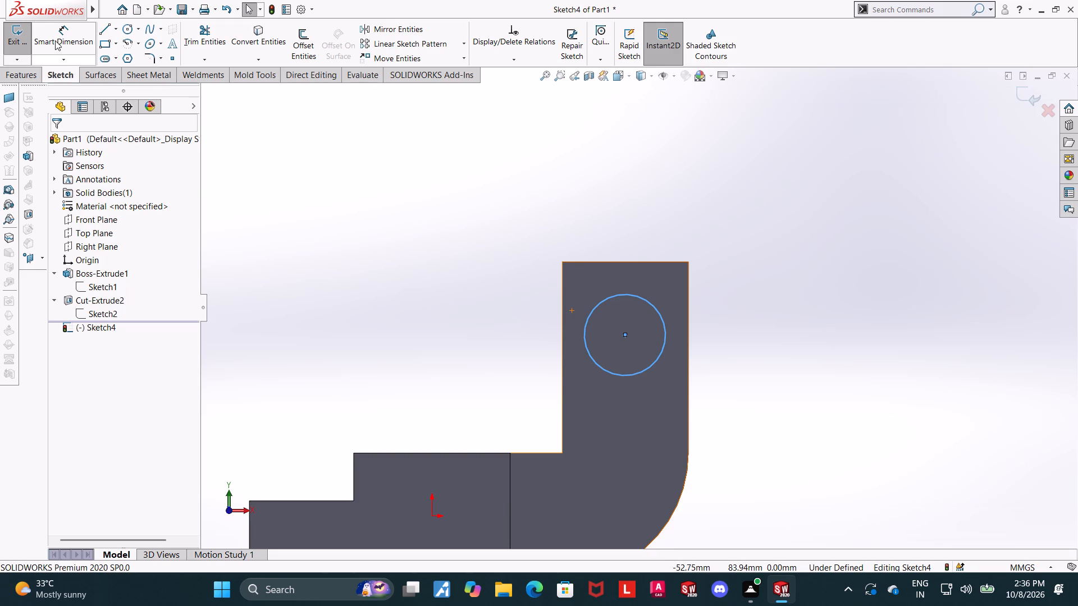
Dimension the circle's diameter as 14 mm.
{"action": "left_click", "coordinate": [55, 40]}
{"action": "left_click", "coordinate": [631, 373]}
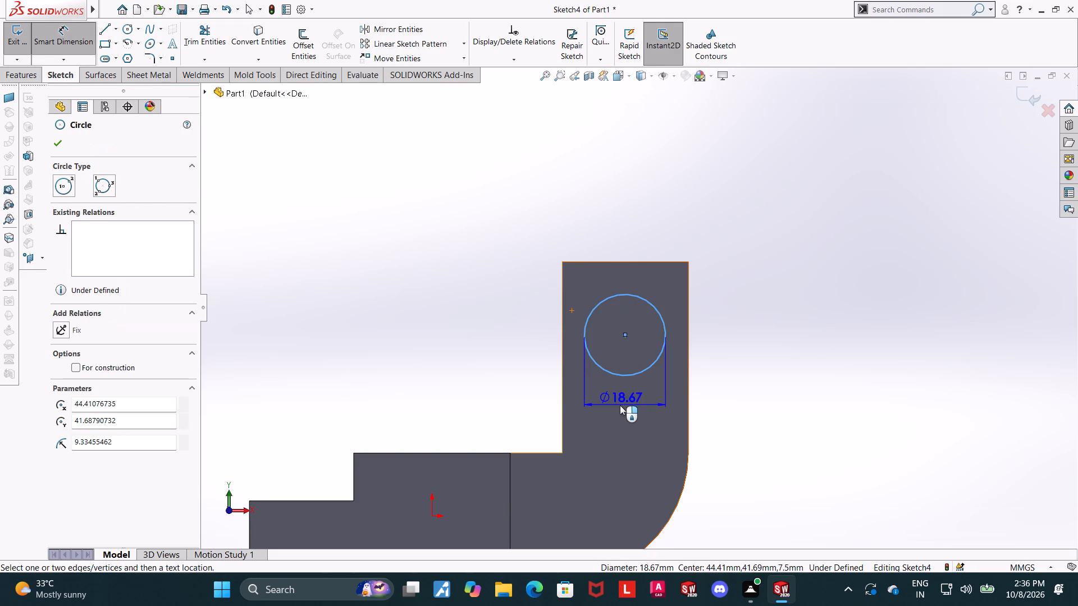
{"action": "left_click", "coordinate": [620, 405]}
{"action": "type", "text": "14"}
{"action": "key", "text": "Return"}
{"action": "key", "text": "Escape"}
{"action": "key", "text": "Escape"}
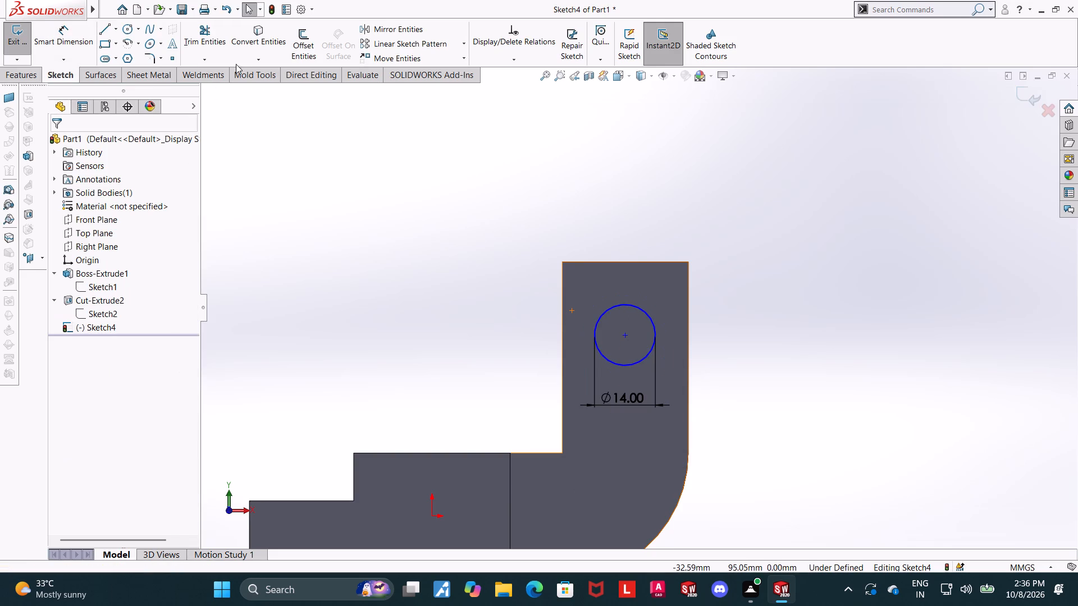
Dimension the circle's centre 24 mm below the upright's top edge.
{"action": "left_click", "coordinate": [52, 36]}
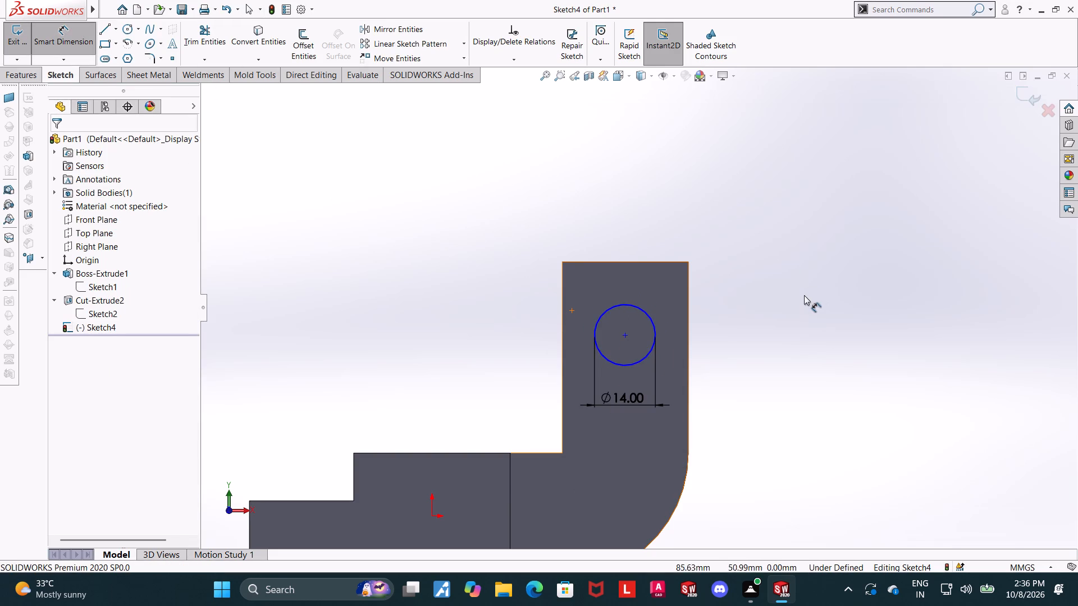
{"action": "left_click", "coordinate": [627, 335]}
{"action": "left_click", "coordinate": [652, 261]}
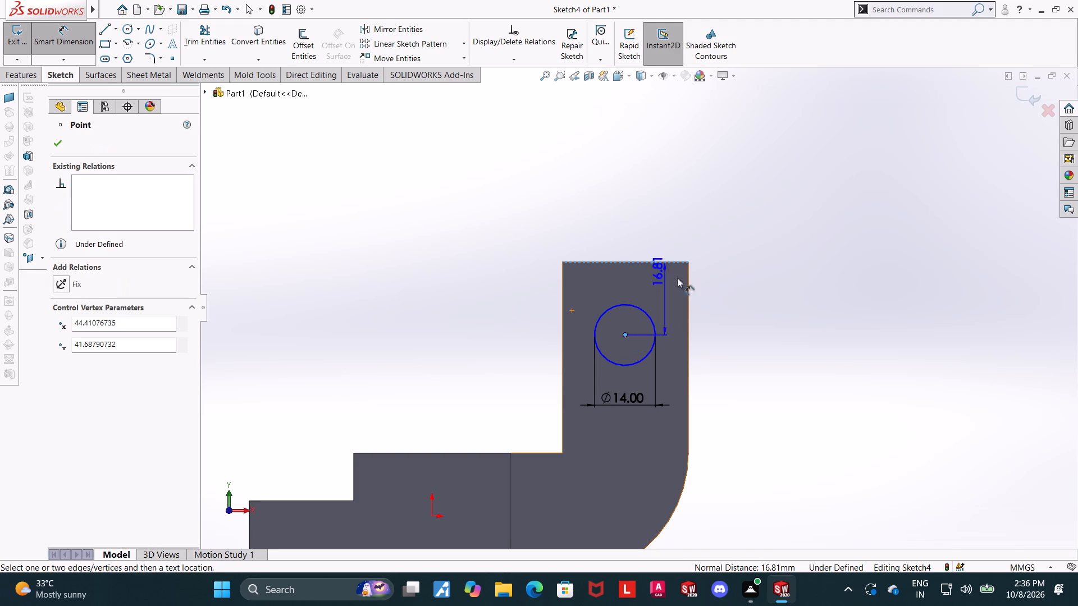
{"action": "left_click", "coordinate": [730, 301]}
{"action": "type", "text": "24"}
{"action": "key", "text": "Return"}
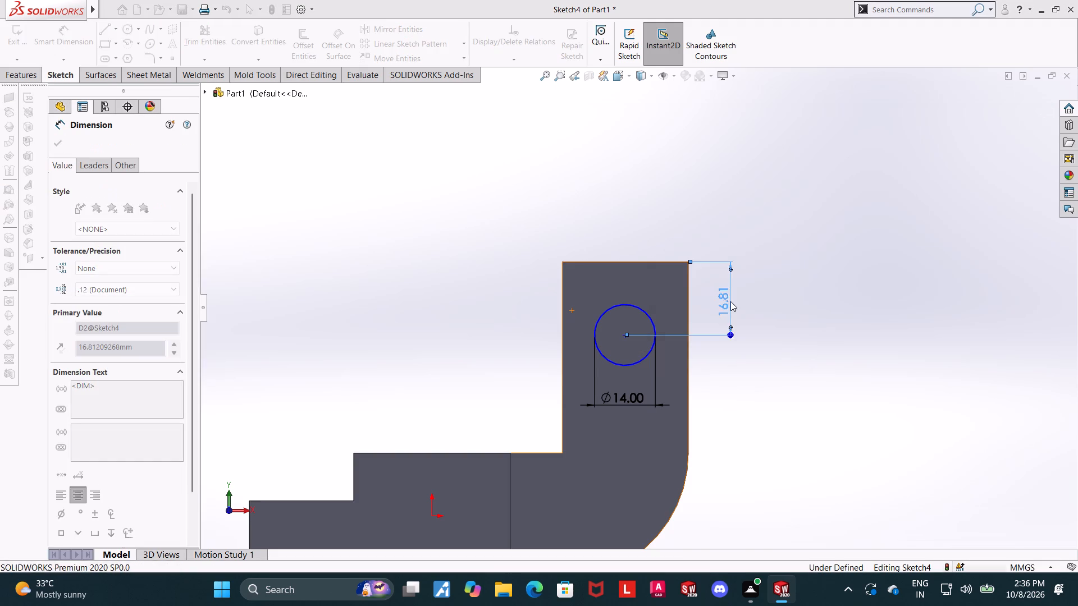
{"action": "key", "text": "Escape"}
{"action": "key", "text": "Escape"}
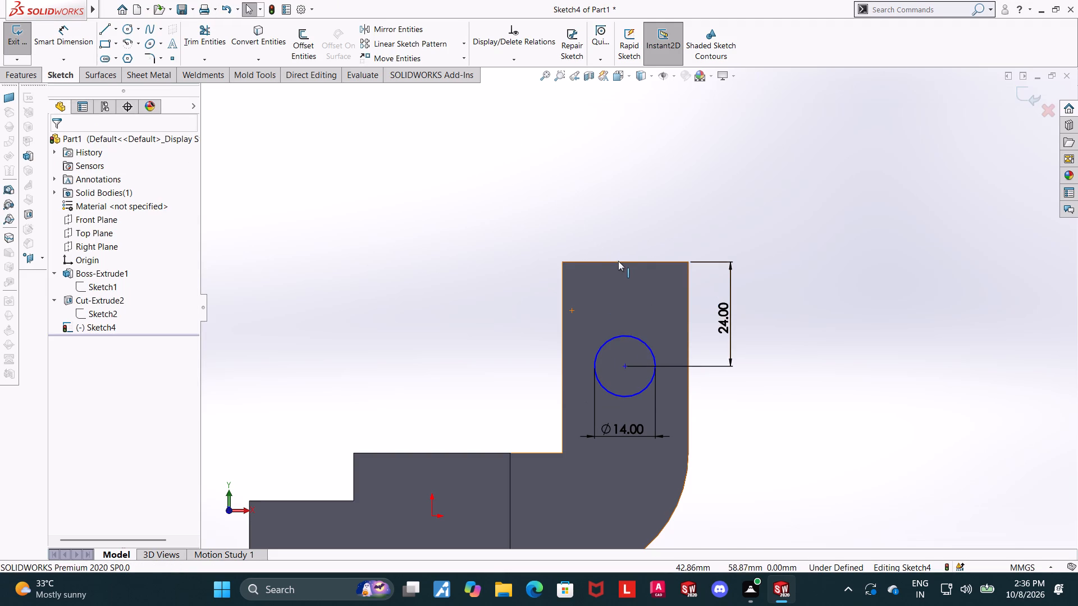
Align the circle's centre with the midpoint of the upright's top edge using a Vertical relation.
{"action": "left_click", "coordinate": [625, 263]}
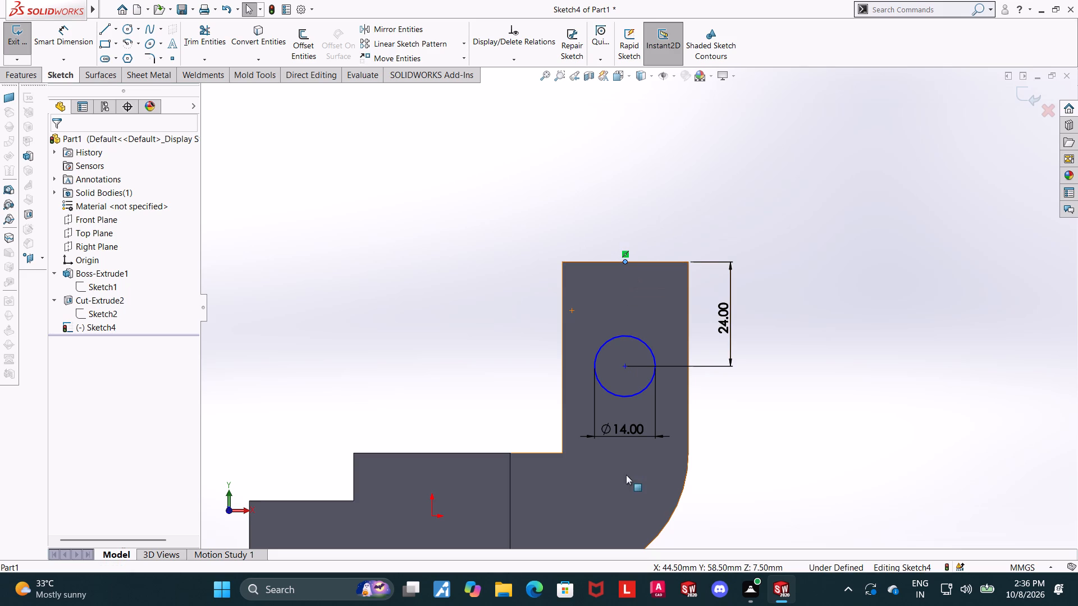
{"action": "left_click", "coordinate": [627, 368], "text": "ctrl"}
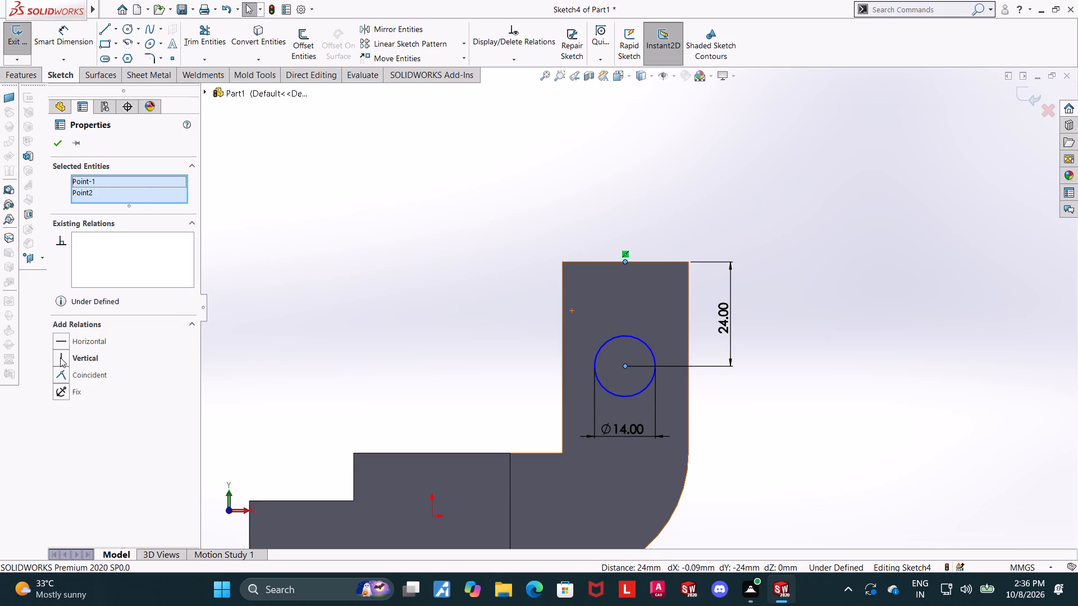
{"action": "left_click", "coordinate": [60, 359]}
{"action": "key", "text": "Escape"}
{"action": "key", "text": "Escape"}
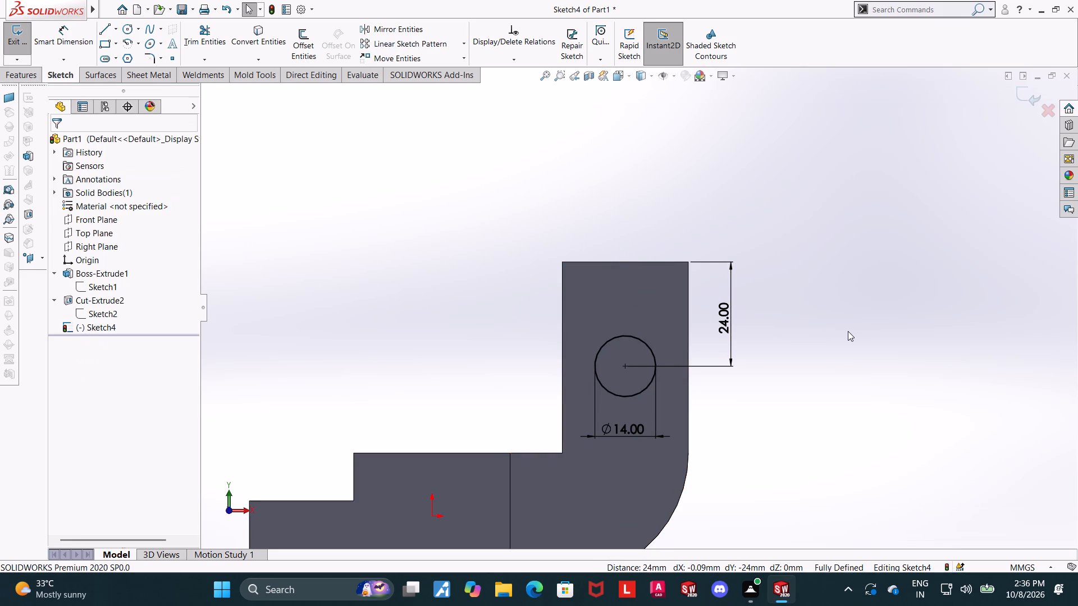
Sketch a narrow rectangle about 1.5 mm by 26 mm, from inside the circle's top to above the upright's top edge.
{"action": "left_click", "coordinate": [110, 45]}
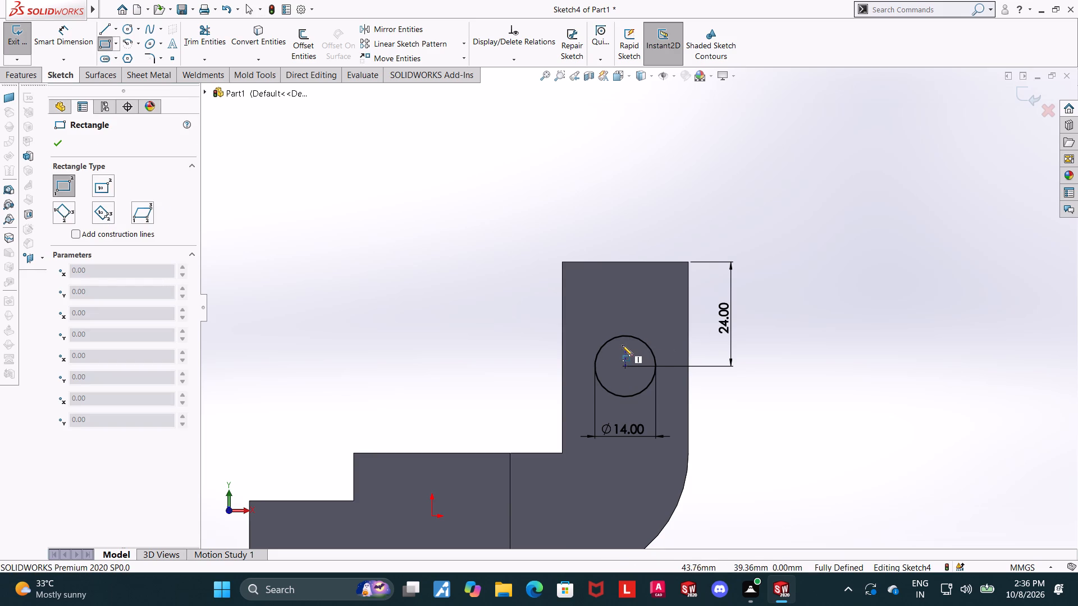
{"action": "left_click", "coordinate": [624, 344]}
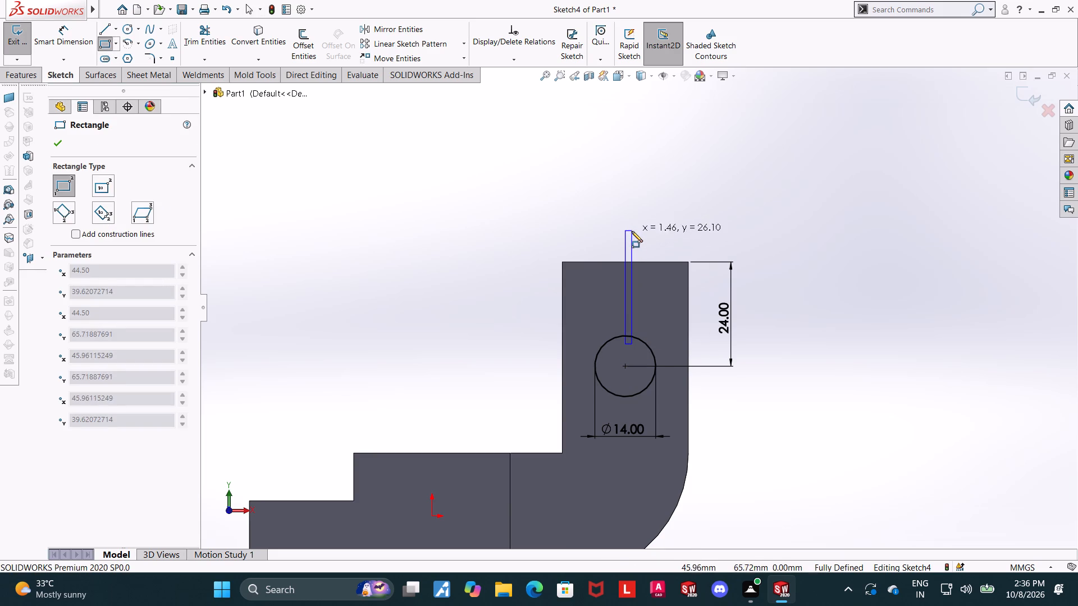
{"action": "left_click", "coordinate": [633, 231]}
{"action": "key", "text": "Escape"}
{"action": "key", "text": "Escape"}
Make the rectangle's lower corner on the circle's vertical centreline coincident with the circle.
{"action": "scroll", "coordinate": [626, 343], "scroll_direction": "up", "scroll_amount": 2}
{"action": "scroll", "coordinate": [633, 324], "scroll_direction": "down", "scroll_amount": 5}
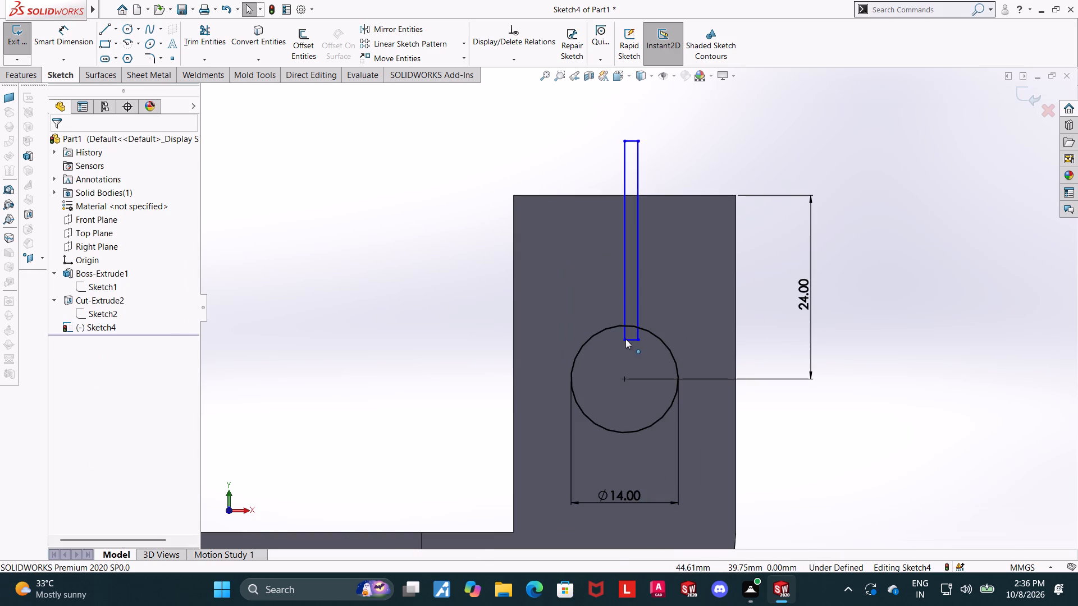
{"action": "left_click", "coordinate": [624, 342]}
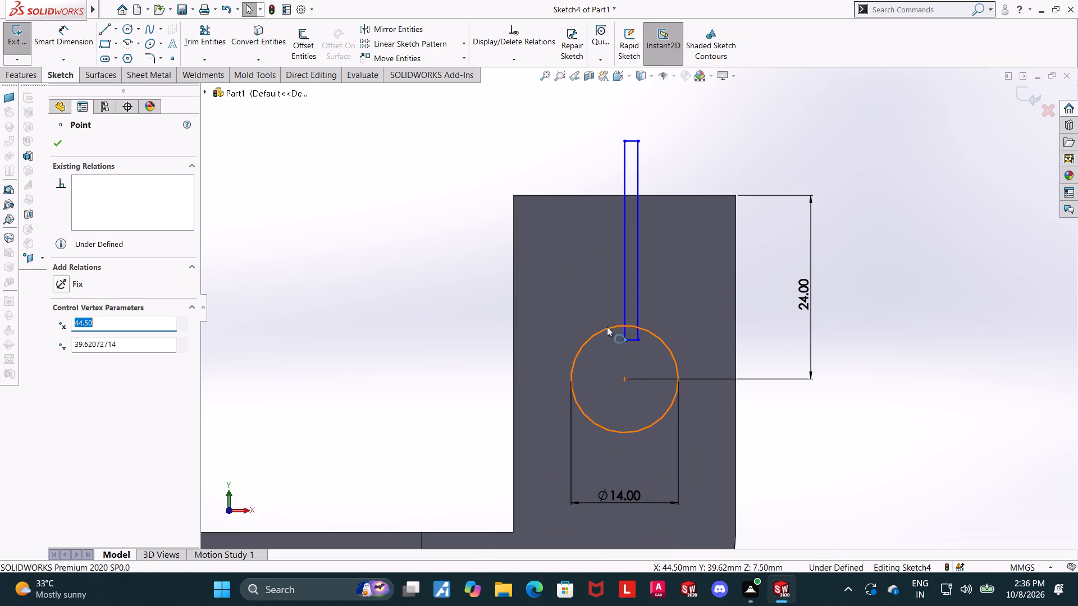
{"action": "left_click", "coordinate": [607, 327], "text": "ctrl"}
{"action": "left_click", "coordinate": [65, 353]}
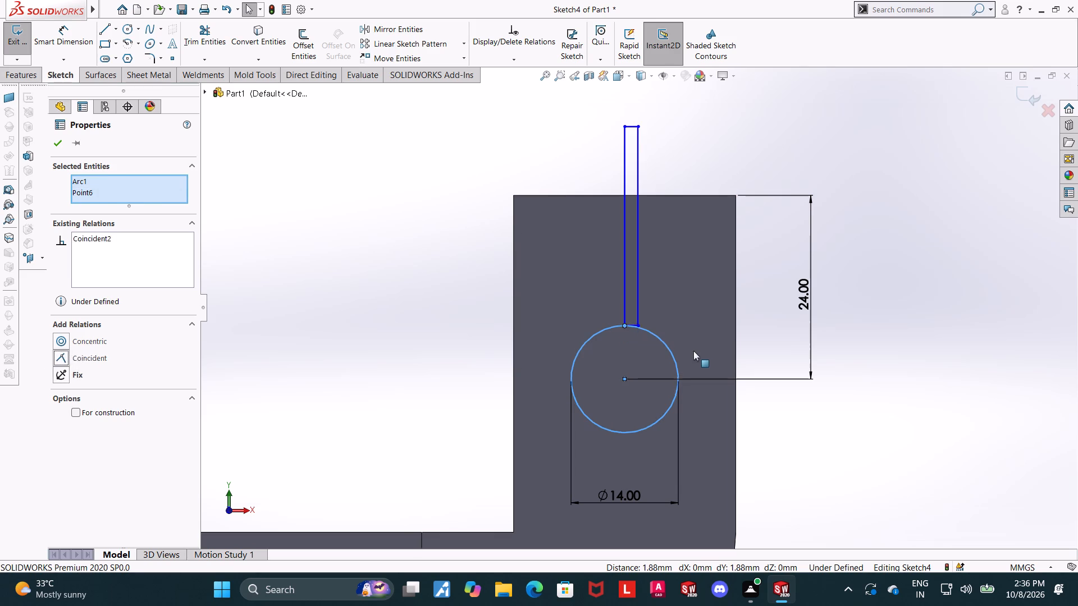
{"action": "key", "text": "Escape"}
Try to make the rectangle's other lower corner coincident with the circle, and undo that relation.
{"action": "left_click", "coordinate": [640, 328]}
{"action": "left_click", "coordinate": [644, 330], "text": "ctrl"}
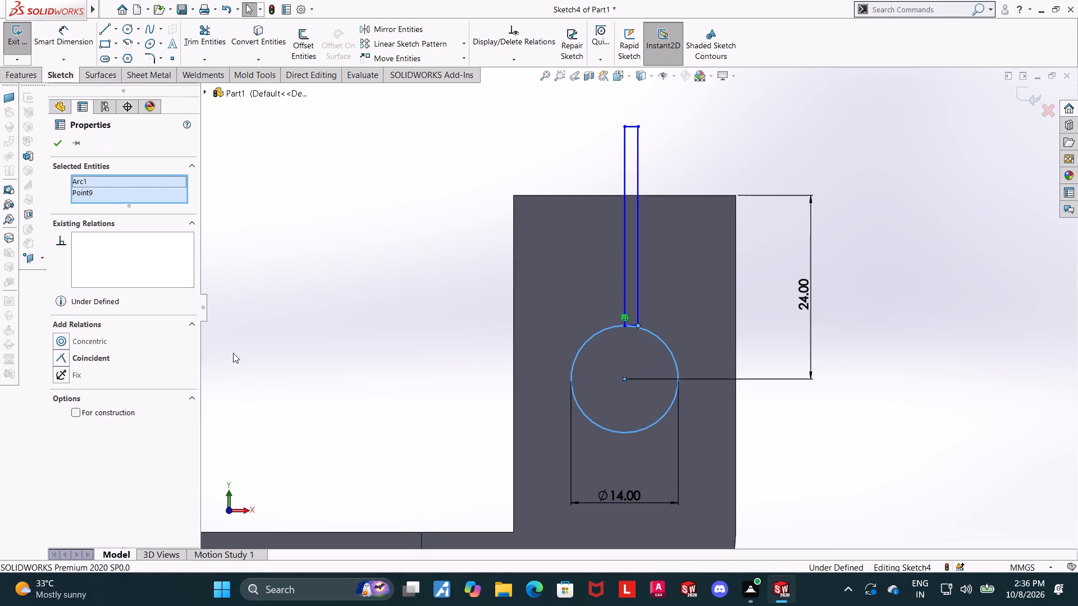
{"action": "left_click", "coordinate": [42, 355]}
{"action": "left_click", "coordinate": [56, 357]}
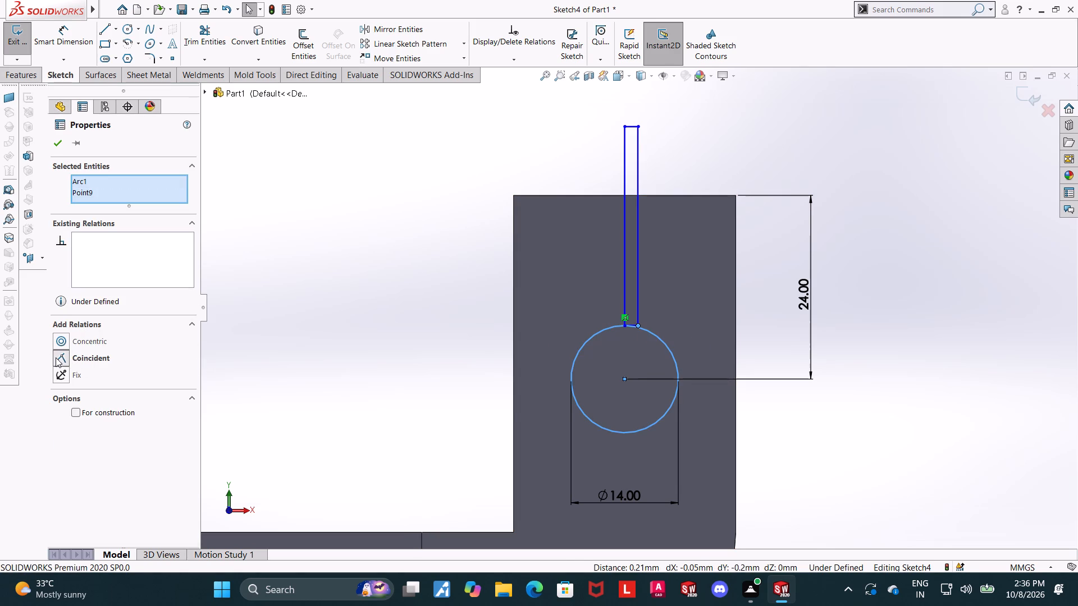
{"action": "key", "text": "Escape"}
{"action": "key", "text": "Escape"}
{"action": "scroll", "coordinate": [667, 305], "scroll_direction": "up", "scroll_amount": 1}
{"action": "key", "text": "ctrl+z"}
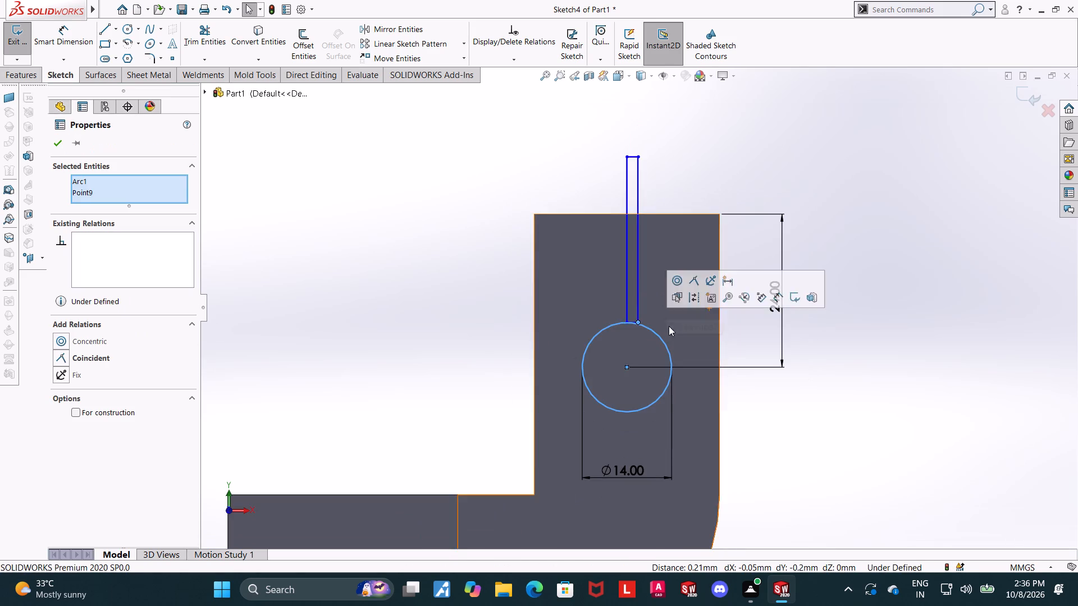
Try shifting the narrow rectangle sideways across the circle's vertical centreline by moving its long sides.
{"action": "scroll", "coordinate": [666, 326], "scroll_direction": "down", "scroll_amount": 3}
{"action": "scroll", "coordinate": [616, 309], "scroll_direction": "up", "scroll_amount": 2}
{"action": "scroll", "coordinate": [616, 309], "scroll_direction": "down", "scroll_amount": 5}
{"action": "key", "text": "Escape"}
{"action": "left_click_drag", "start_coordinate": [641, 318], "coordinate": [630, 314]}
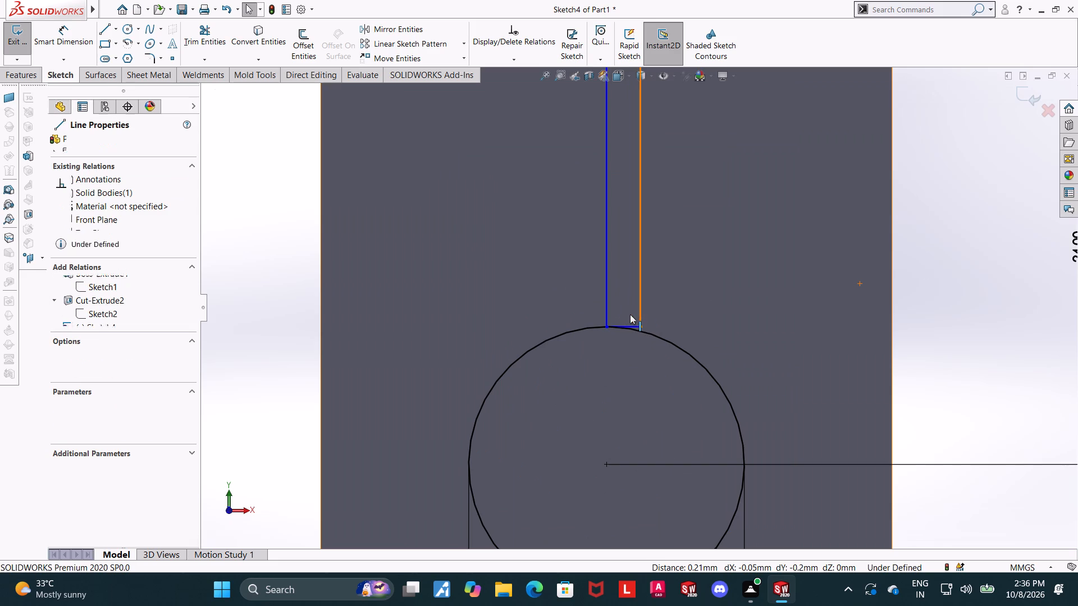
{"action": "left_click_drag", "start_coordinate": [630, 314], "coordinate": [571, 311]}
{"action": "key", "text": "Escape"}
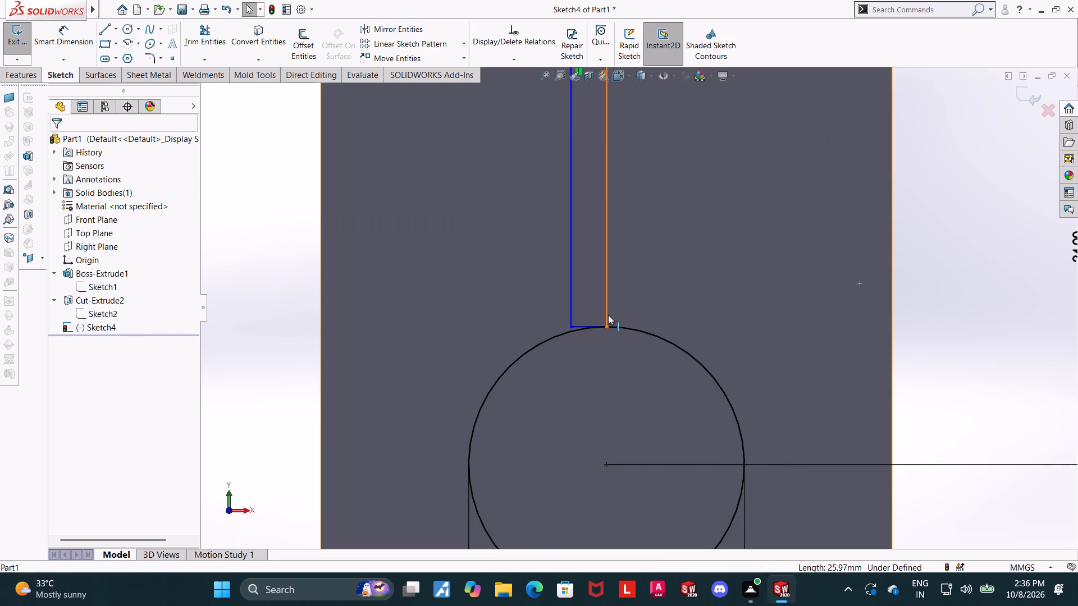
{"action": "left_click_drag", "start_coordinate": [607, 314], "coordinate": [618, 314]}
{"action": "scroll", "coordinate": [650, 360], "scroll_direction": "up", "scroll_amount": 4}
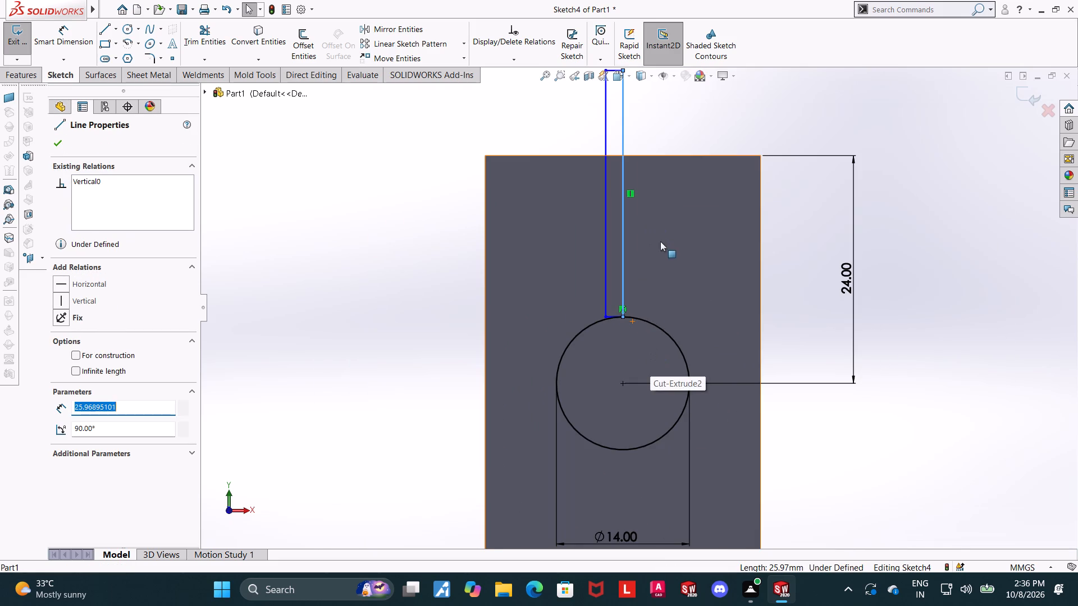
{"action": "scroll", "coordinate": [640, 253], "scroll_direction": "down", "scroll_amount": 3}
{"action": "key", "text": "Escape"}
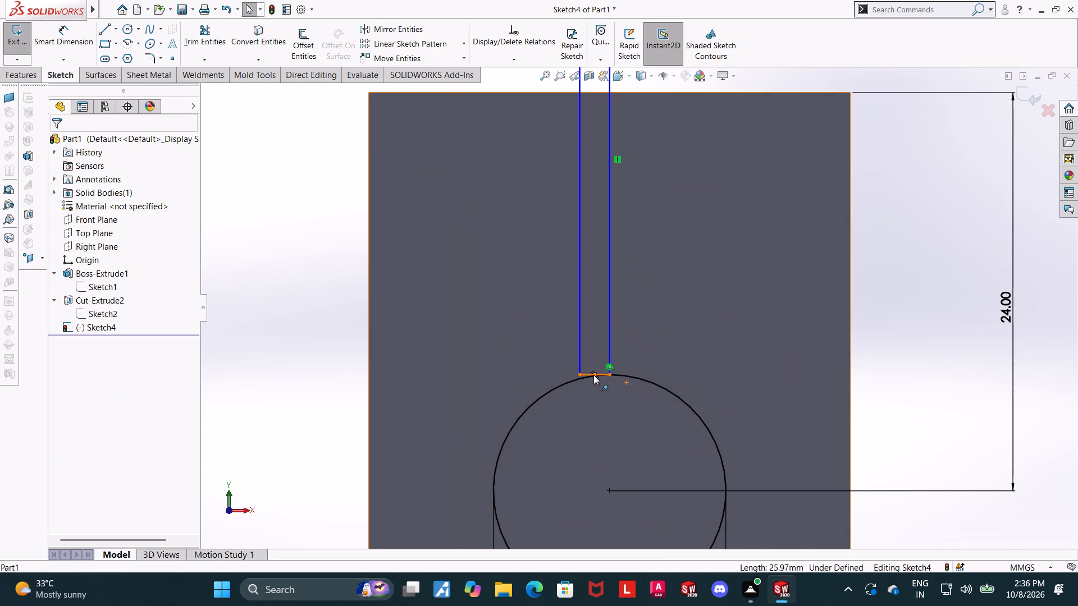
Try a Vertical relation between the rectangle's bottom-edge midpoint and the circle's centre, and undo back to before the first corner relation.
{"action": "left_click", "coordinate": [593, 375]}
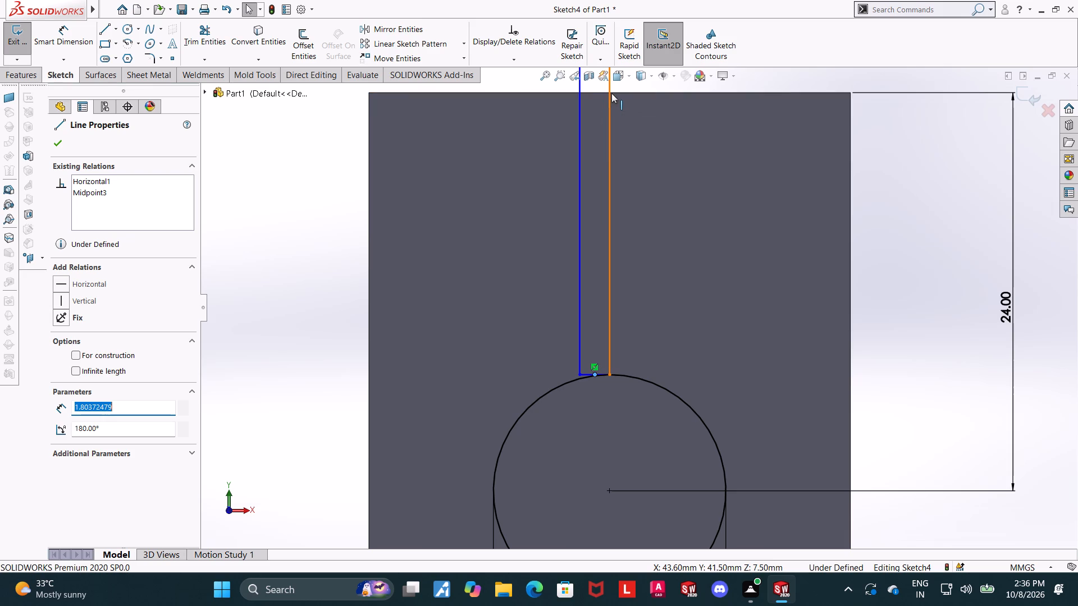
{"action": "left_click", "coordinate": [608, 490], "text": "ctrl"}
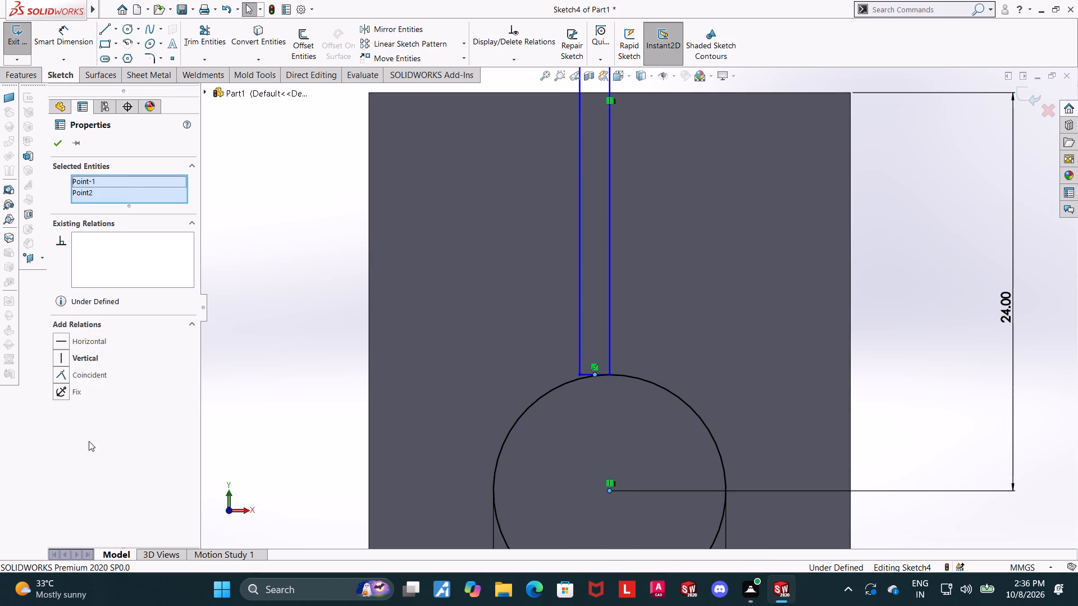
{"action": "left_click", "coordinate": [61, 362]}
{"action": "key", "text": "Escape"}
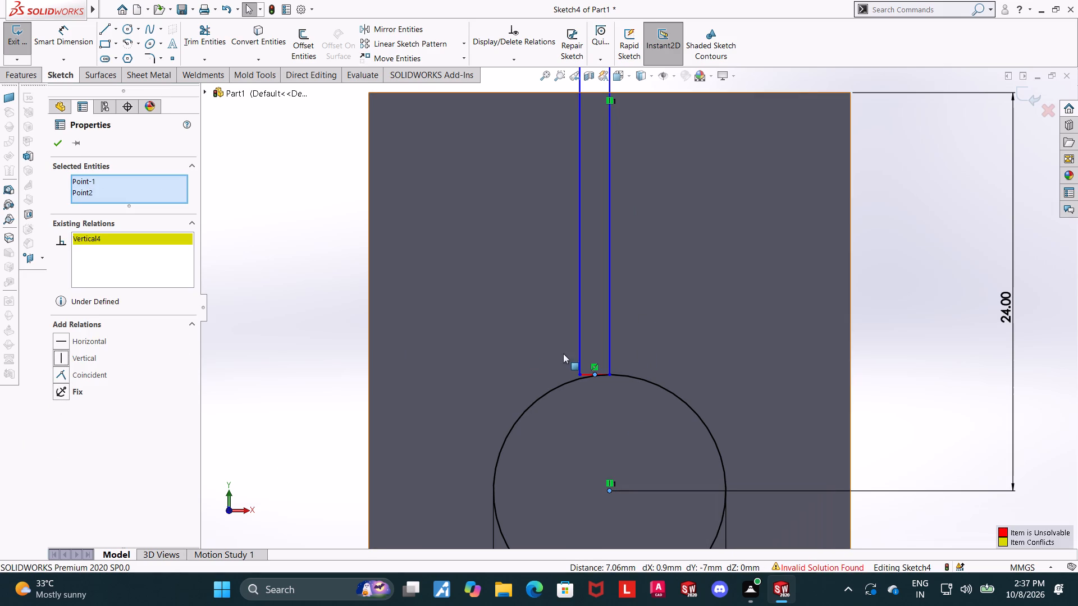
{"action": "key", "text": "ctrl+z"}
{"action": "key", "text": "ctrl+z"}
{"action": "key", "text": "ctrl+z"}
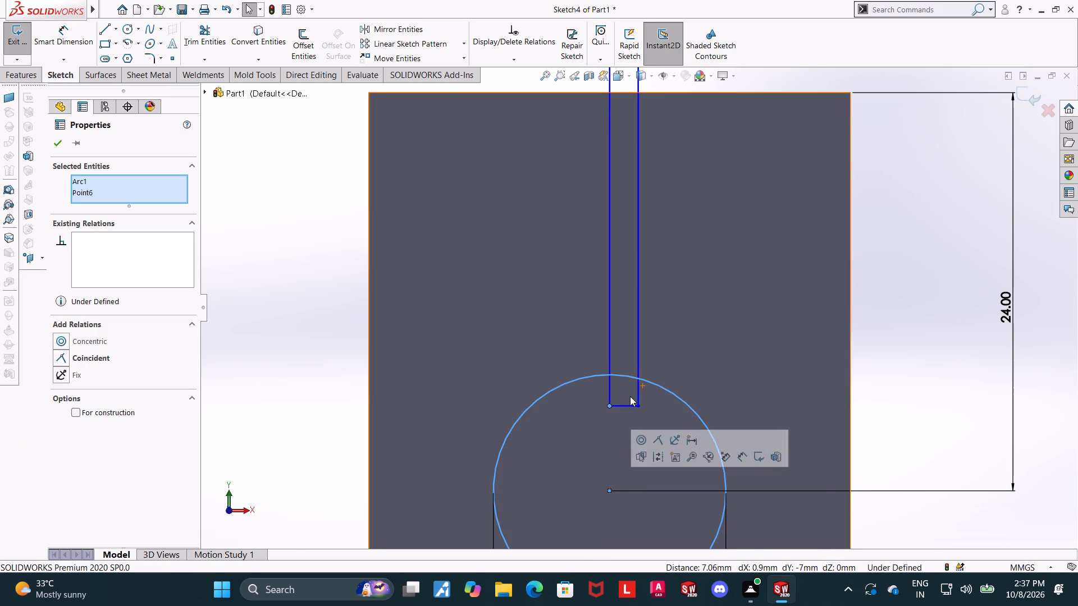
Widen the rectangle to about 3.2 mm across the circle's centreline, with both lower corners coincident with the circle.
{"action": "left_click_drag", "start_coordinate": [613, 392], "coordinate": [590, 388]}
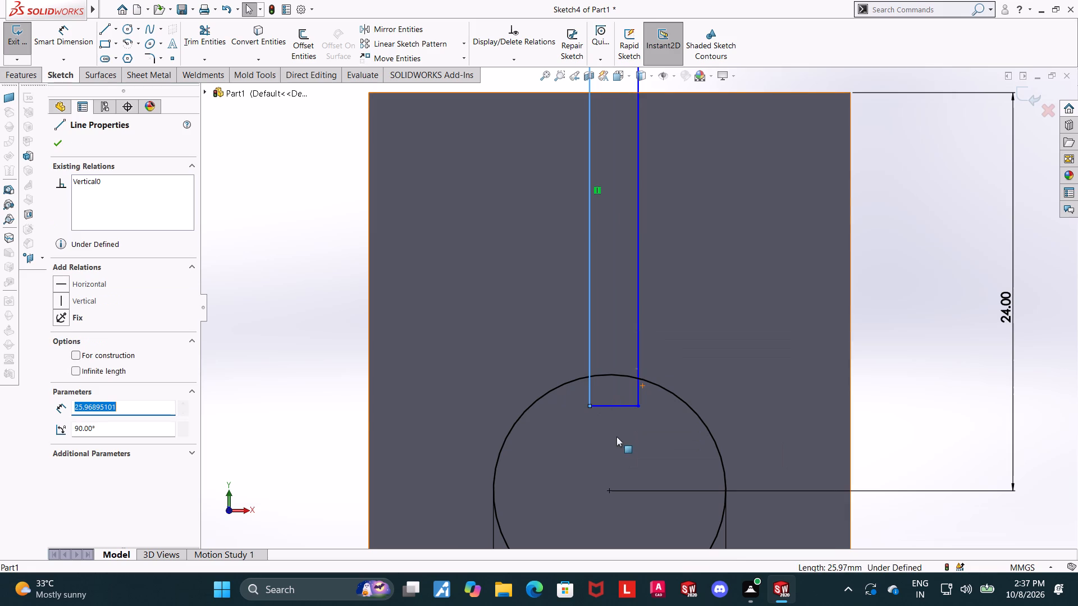
{"action": "left_click", "coordinate": [617, 436]}
{"action": "left_click", "coordinate": [587, 406]}
{"action": "left_click", "coordinate": [553, 386], "text": "ctrl"}
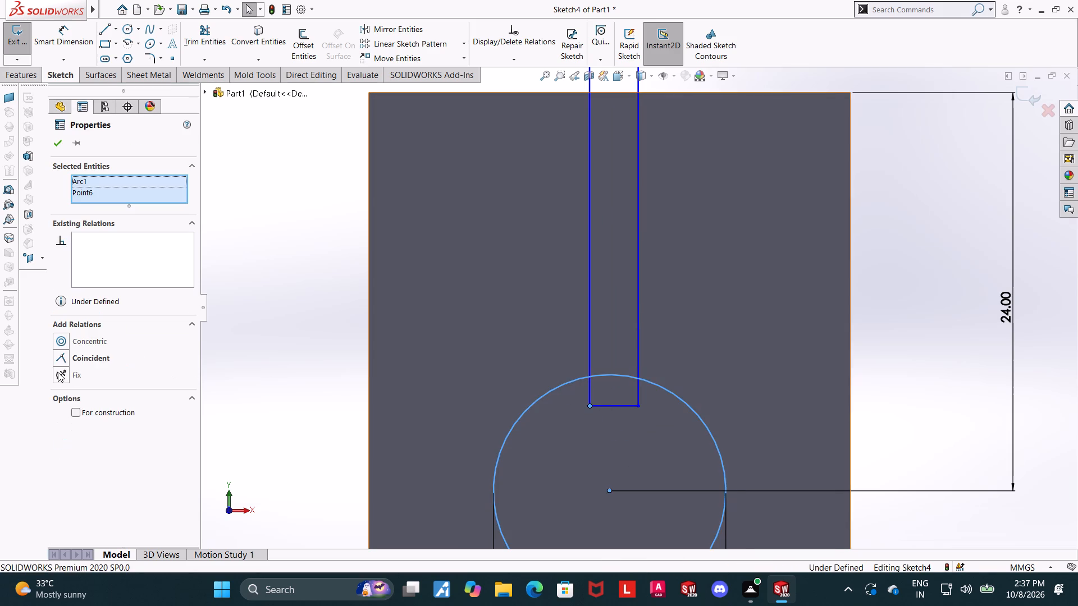
{"action": "left_click", "coordinate": [57, 355]}
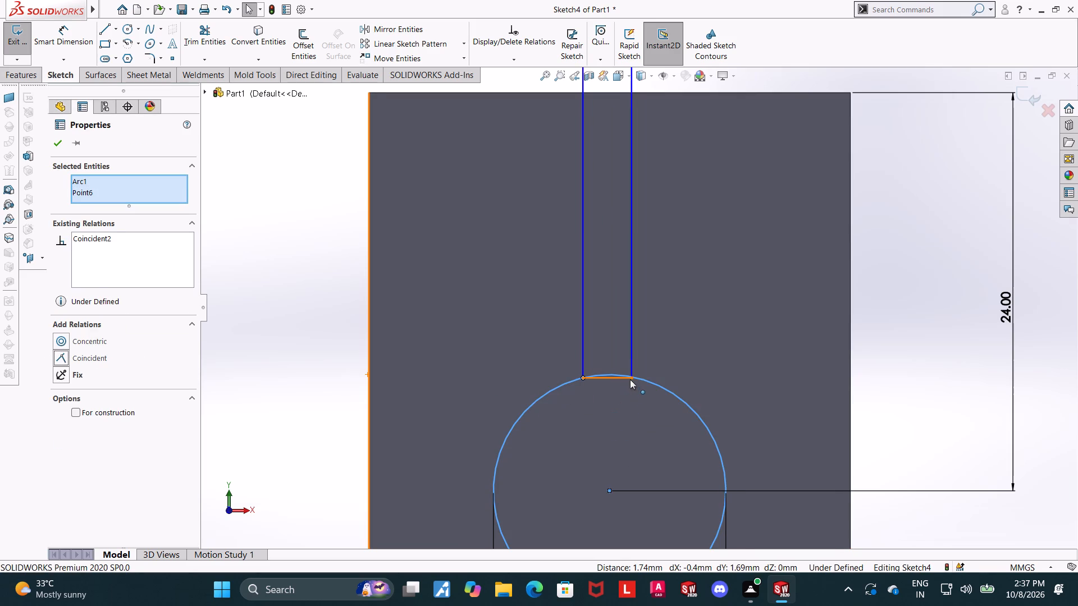
{"action": "left_click", "coordinate": [630, 379]}
{"action": "left_click", "coordinate": [651, 383], "text": "ctrl"}
{"action": "left_click", "coordinate": [64, 360]}
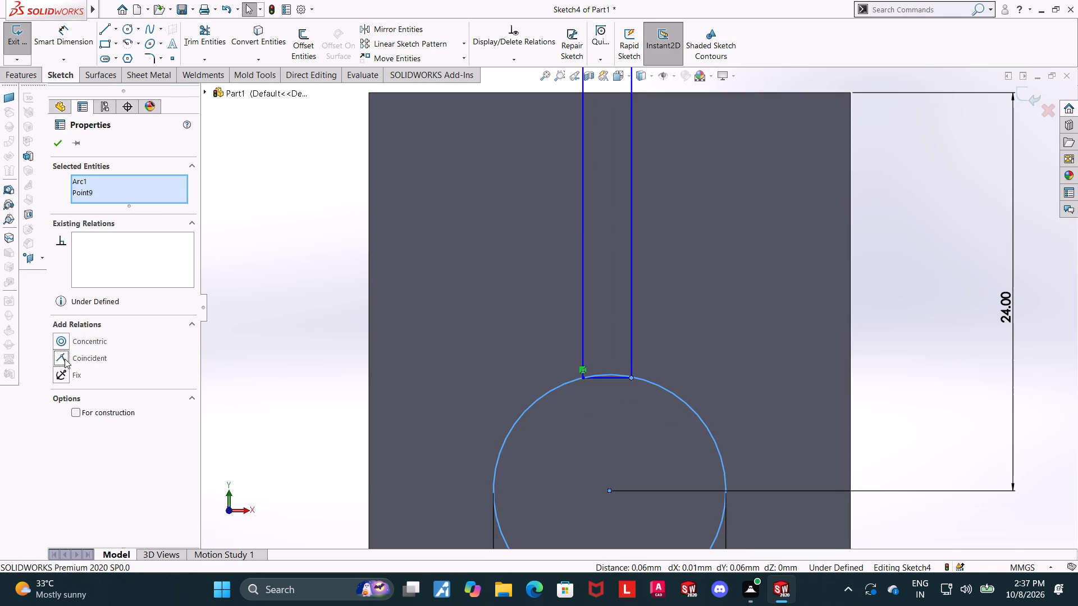
{"action": "key", "text": "Escape"}
Align the midpoint of the rectangle's bottom edge with the circle's centre using a Vertical relation.
{"action": "left_click", "coordinate": [608, 377]}
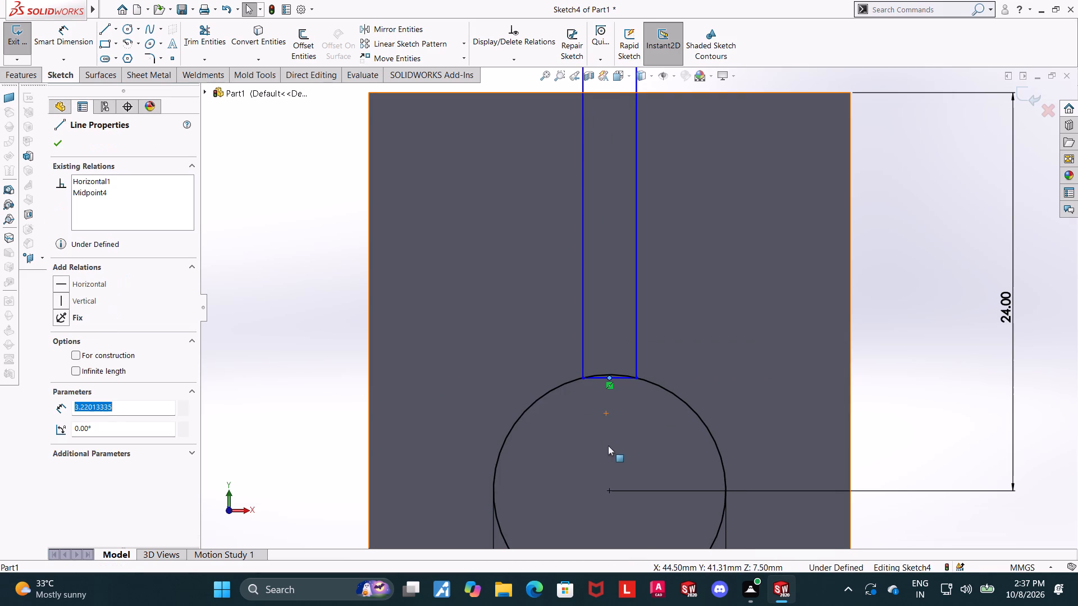
{"action": "left_click", "coordinate": [608, 490], "text": "ctrl"}
{"action": "left_click", "coordinate": [58, 360]}
{"action": "key", "text": "Escape"}
{"action": "scroll", "coordinate": [751, 373], "scroll_direction": "down", "scroll_amount": 3}
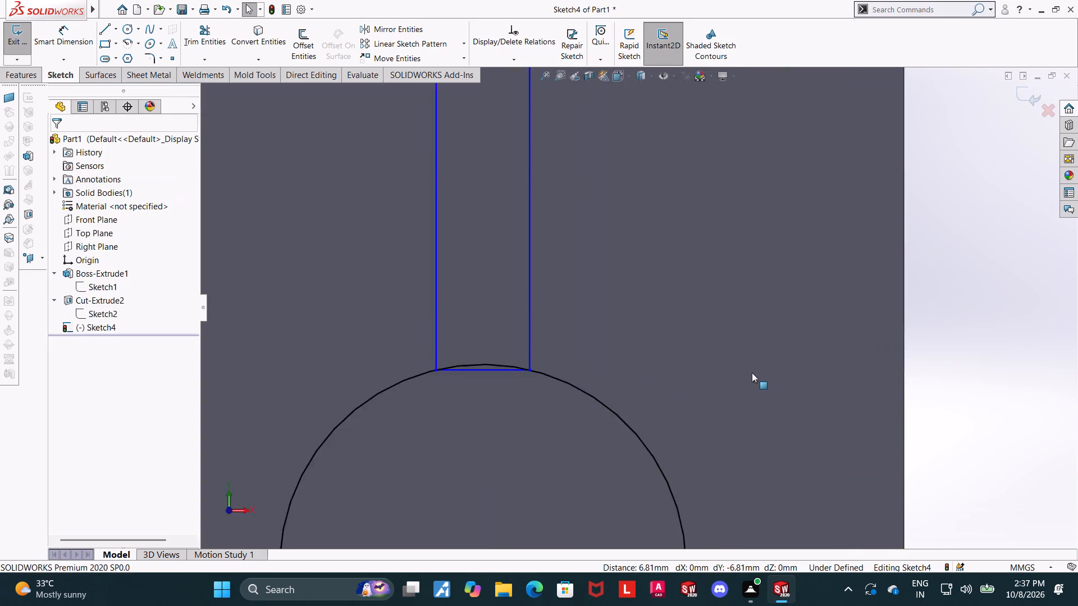
{"action": "scroll", "coordinate": [755, 379], "scroll_direction": "up", "scroll_amount": 5}
{"action": "scroll", "coordinate": [646, 331], "scroll_direction": "up", "scroll_amount": 5}
{"action": "scroll", "coordinate": [632, 278], "scroll_direction": "down", "scroll_amount": 1}
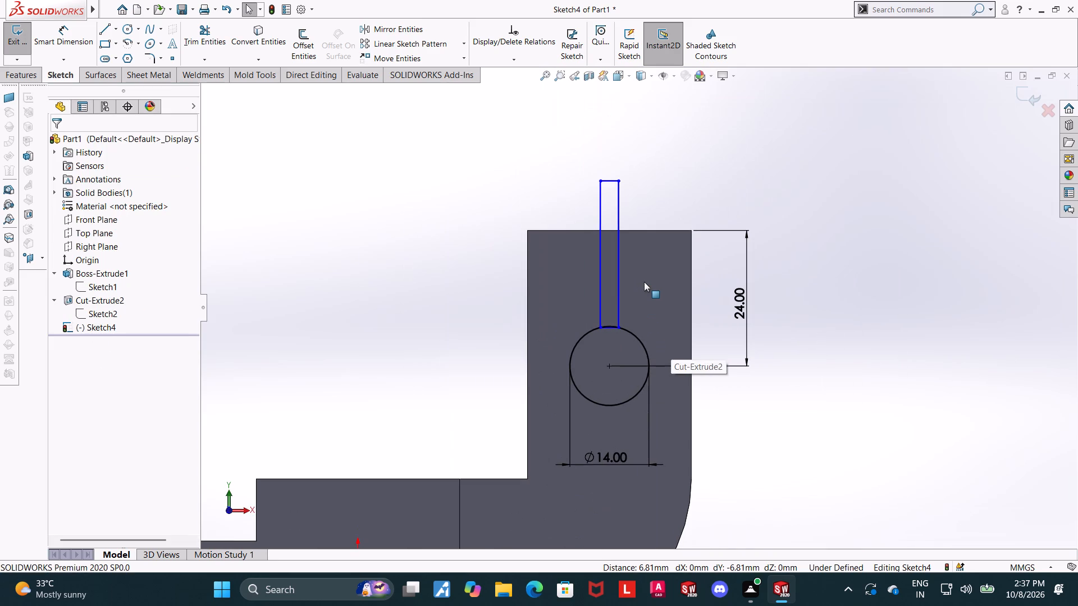
Dimension the narrow rectangle's top edge to a width of 2 mm.
{"action": "left_click", "coordinate": [47, 39]}
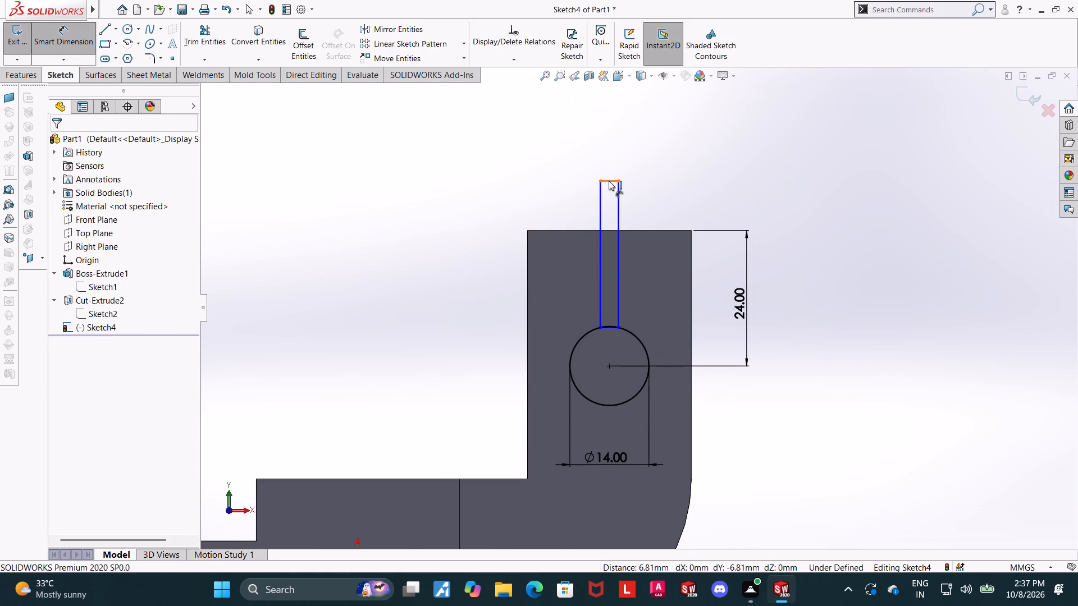
{"action": "left_click", "coordinate": [606, 182]}
{"action": "left_click", "coordinate": [608, 167]}
{"action": "key", "text": "2"}
{"action": "key", "text": "Return"}
{"action": "key", "text": "Escape"}
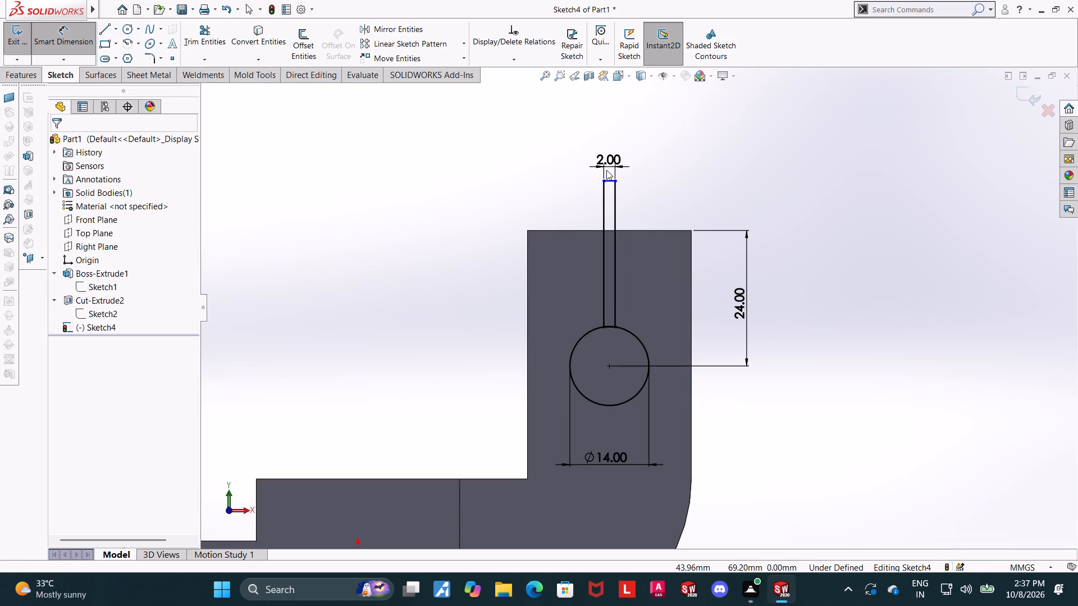
Make the rectangle's top edge collinear with the top edge of the upright.
{"action": "left_click", "coordinate": [610, 180]}
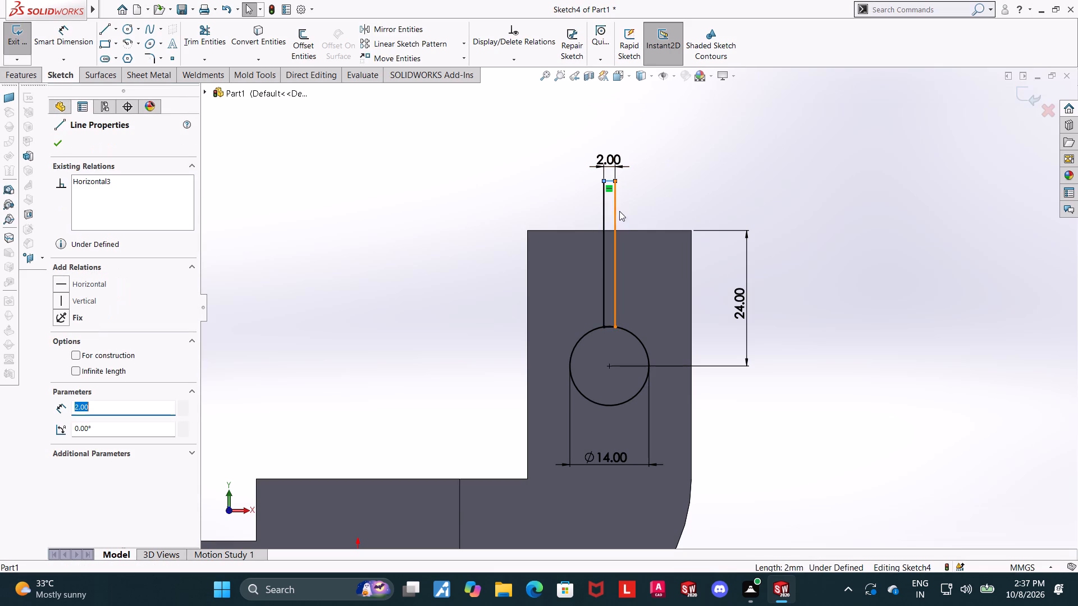
{"action": "left_click", "coordinate": [630, 229], "text": "ctrl"}
{"action": "left_click", "coordinate": [62, 340]}
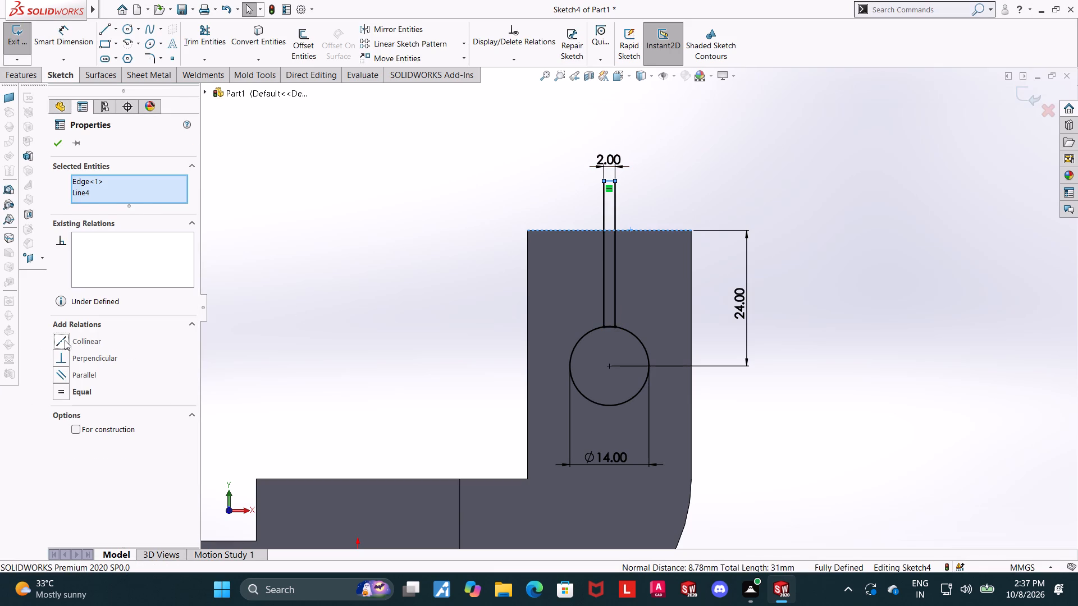
{"action": "key", "text": "Escape"}
Trim away the rectangle's bottom edge and the circle's arc between the slot sides, joining slot and hole into one open profile.
{"action": "left_click", "coordinate": [212, 36]}
{"action": "scroll", "coordinate": [632, 294], "scroll_direction": "up", "scroll_amount": 2}
{"action": "scroll", "coordinate": [630, 323], "scroll_direction": "down", "scroll_amount": 2}
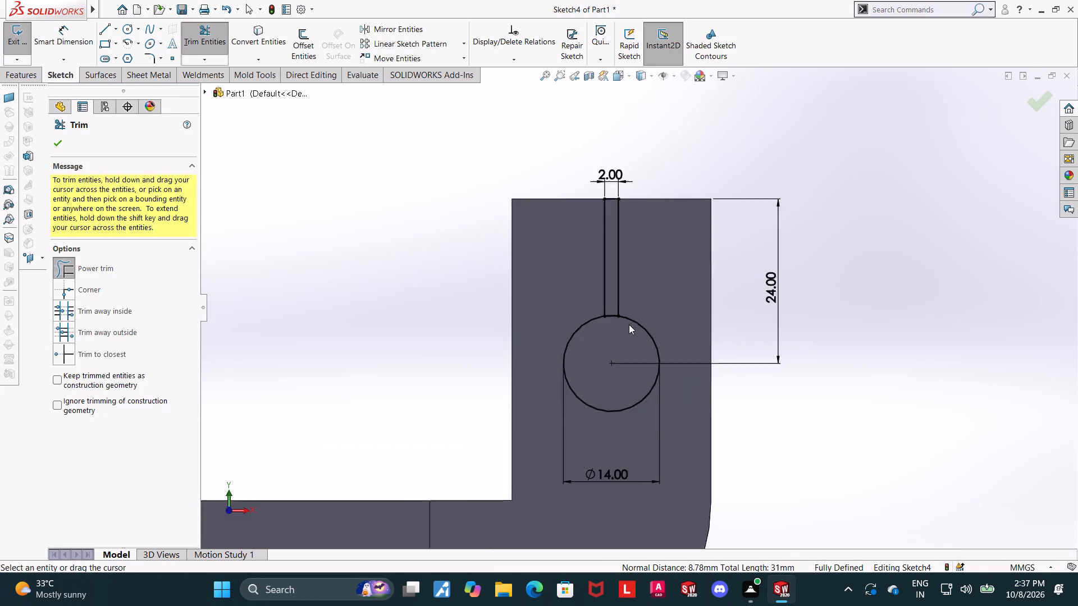
{"action": "scroll", "coordinate": [629, 324], "scroll_direction": "down", "scroll_amount": 5}
{"action": "left_click_drag", "start_coordinate": [617, 316], "coordinate": [618, 287]}
{"action": "left_click", "coordinate": [615, 313]}
{"action": "left_click_drag", "start_coordinate": [615, 316], "coordinate": [614, 295]}
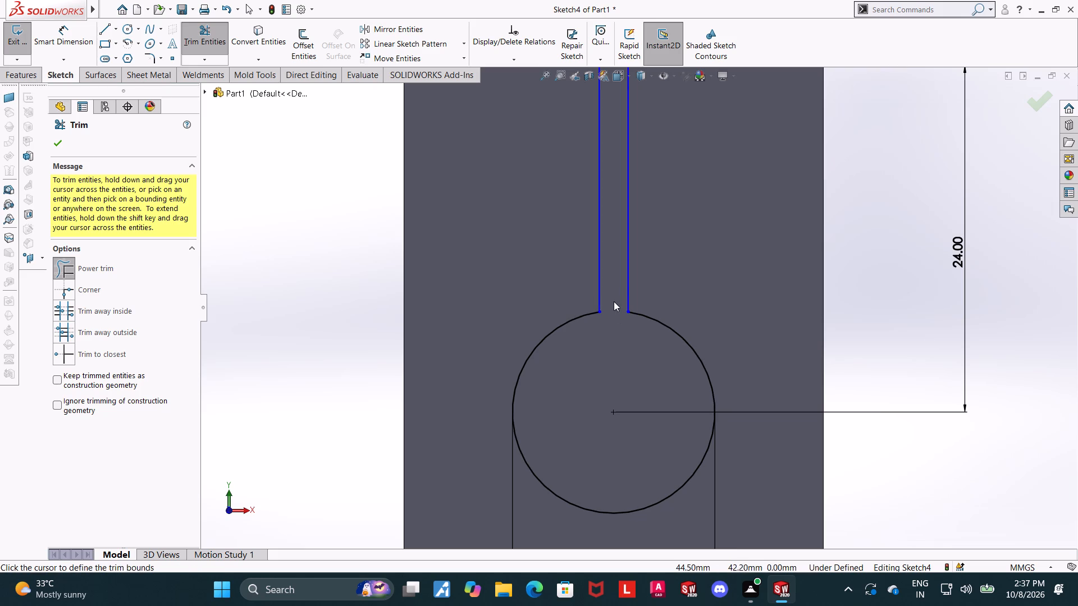
{"action": "scroll", "coordinate": [614, 305], "scroll_direction": "down", "scroll_amount": 4}
{"action": "scroll", "coordinate": [615, 288], "scroll_direction": "up", "scroll_amount": 5}
{"action": "scroll", "coordinate": [615, 288], "scroll_direction": "down", "scroll_amount": 6}
{"action": "scroll", "coordinate": [615, 286], "scroll_direction": "up", "scroll_amount": 9}
{"action": "key", "text": "Escape"}
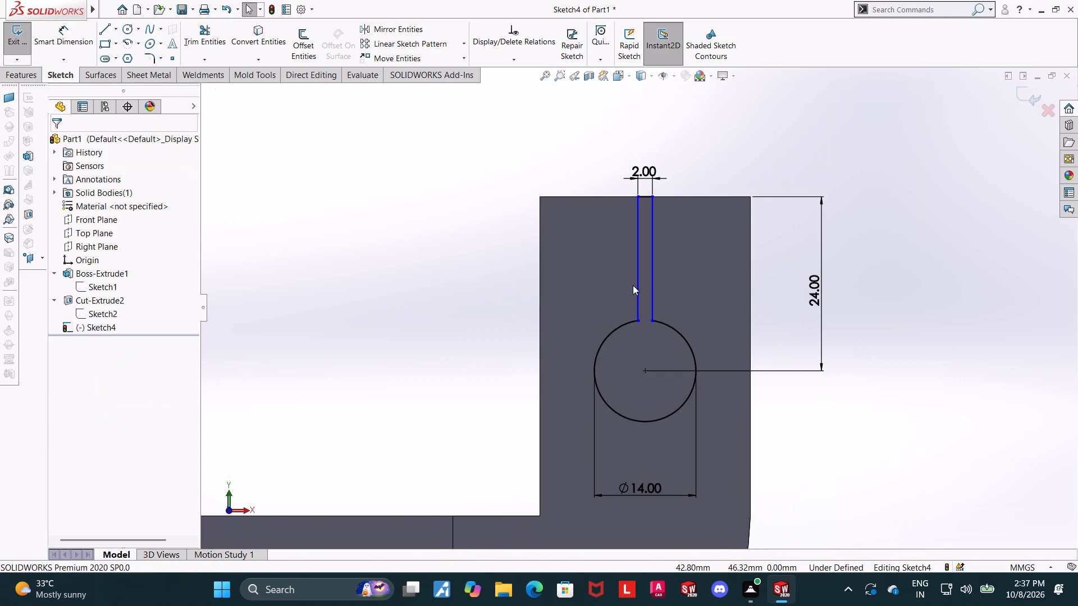
{"action": "key", "text": "Escape"}
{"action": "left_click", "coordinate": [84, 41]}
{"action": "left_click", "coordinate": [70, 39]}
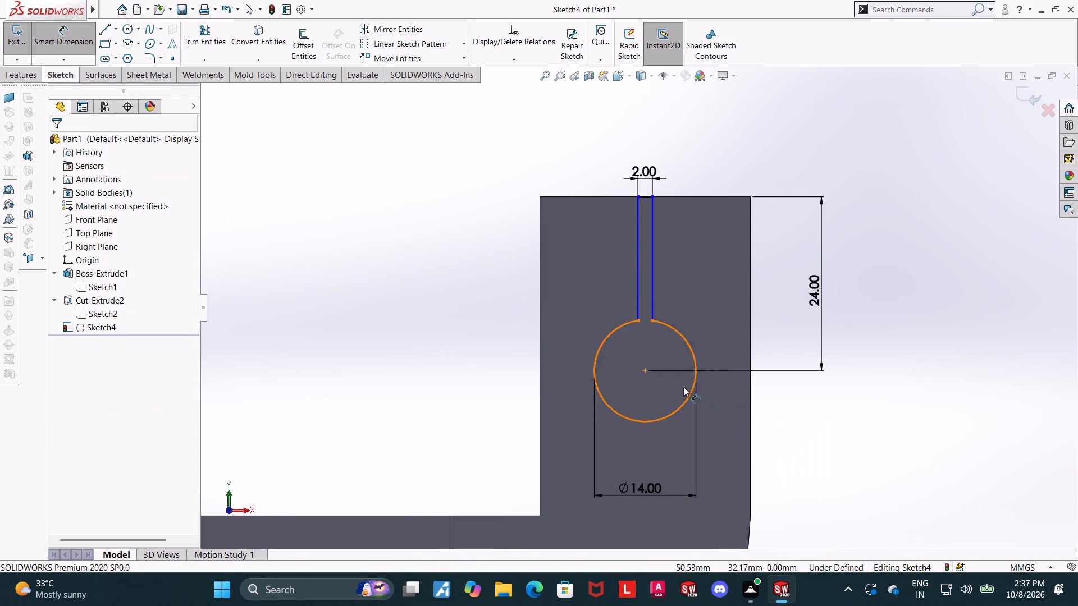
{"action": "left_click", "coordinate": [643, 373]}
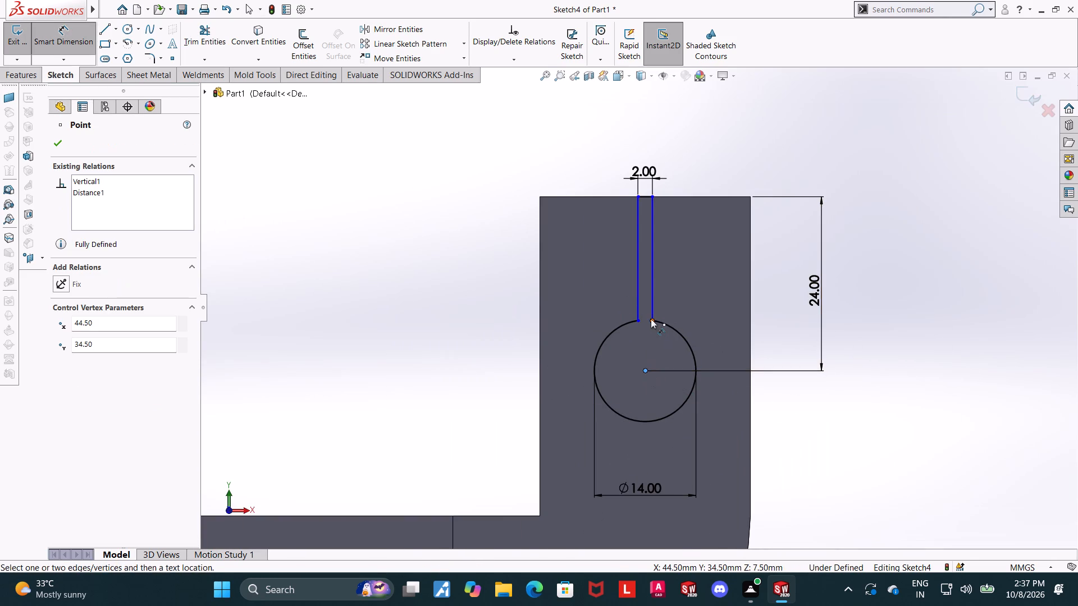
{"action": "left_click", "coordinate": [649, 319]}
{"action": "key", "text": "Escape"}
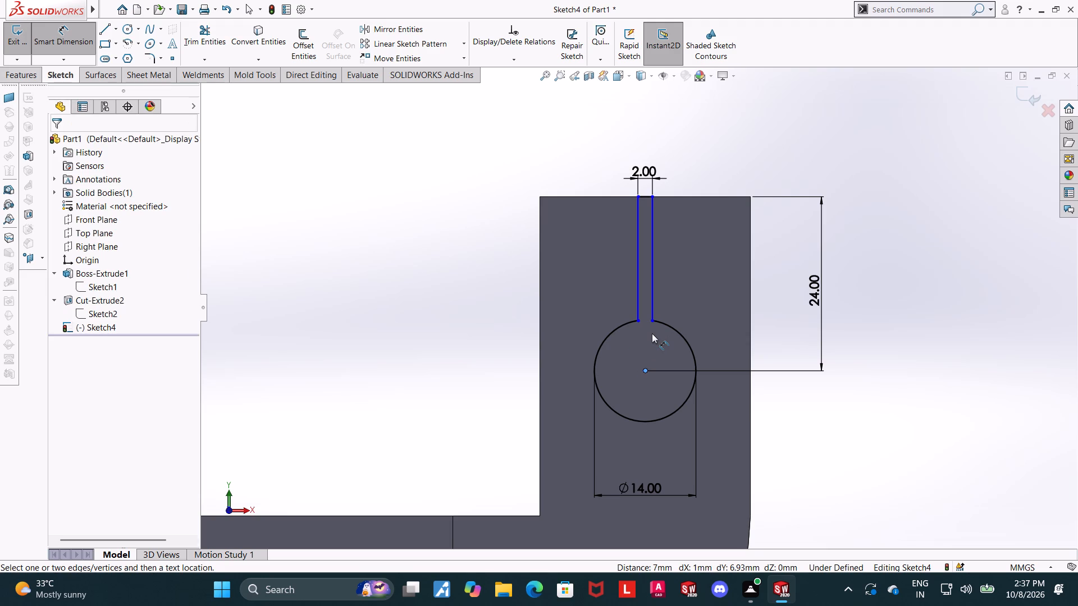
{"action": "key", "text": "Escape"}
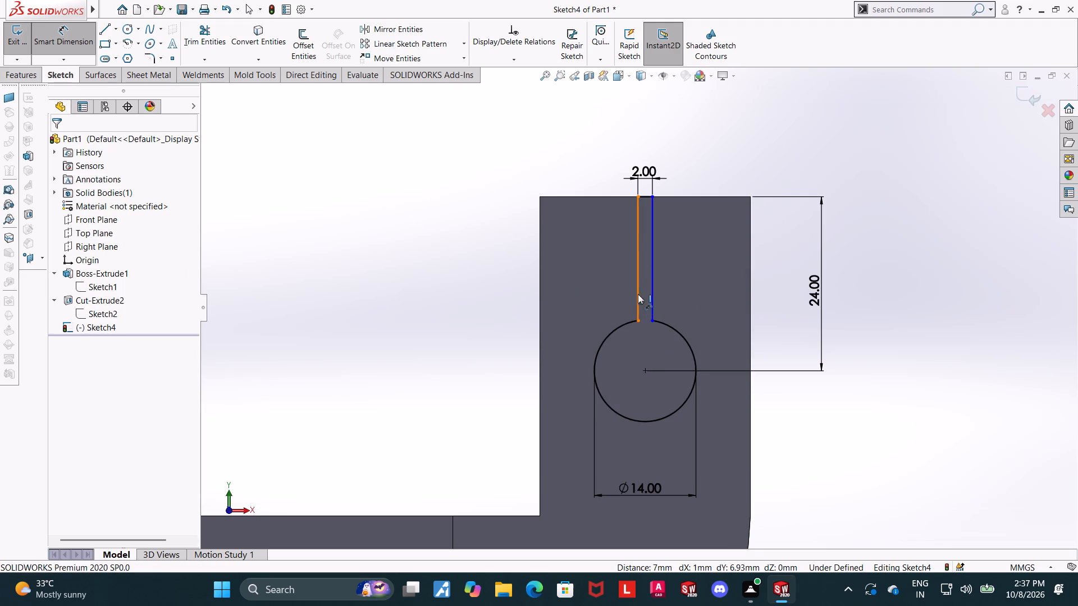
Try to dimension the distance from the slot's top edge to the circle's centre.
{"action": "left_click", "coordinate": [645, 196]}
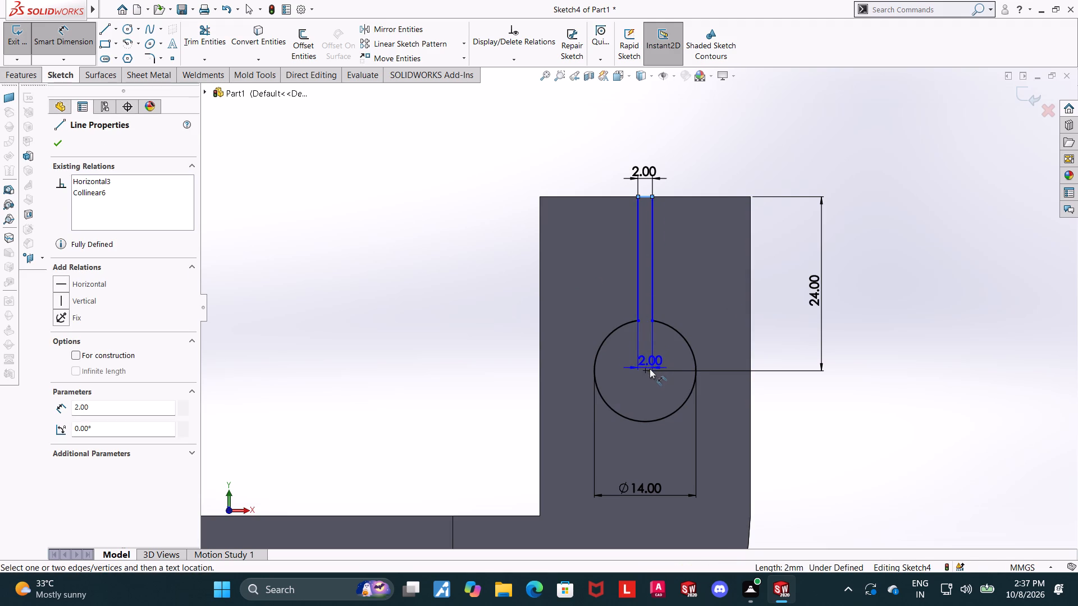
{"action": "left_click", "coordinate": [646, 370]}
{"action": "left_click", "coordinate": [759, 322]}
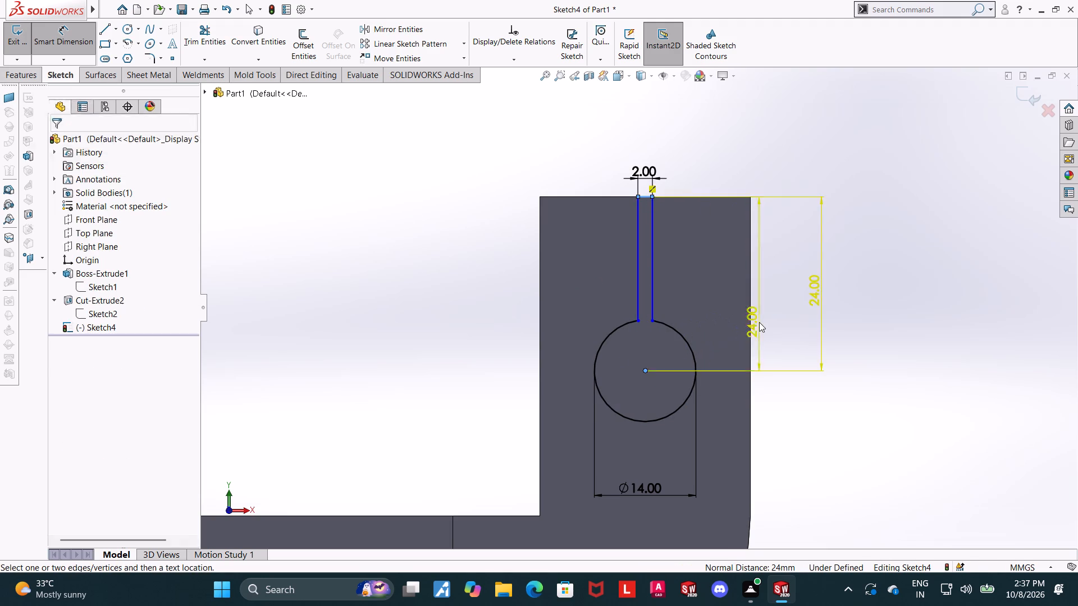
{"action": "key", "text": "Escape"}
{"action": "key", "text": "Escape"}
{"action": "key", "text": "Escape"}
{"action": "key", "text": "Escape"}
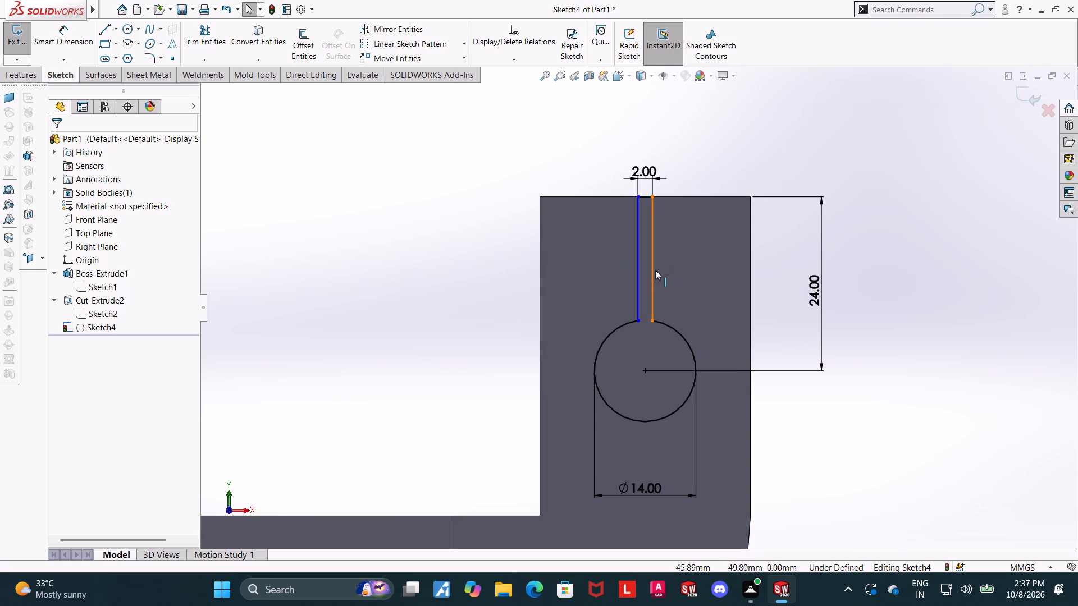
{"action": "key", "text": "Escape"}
Examine the junction of the slot's side line and the circle's arc, checking the properties of the arc, line and shared endpoint.
{"action": "scroll", "coordinate": [650, 317], "scroll_direction": "up", "scroll_amount": 5}
{"action": "scroll", "coordinate": [650, 317], "scroll_direction": "down", "scroll_amount": 12}
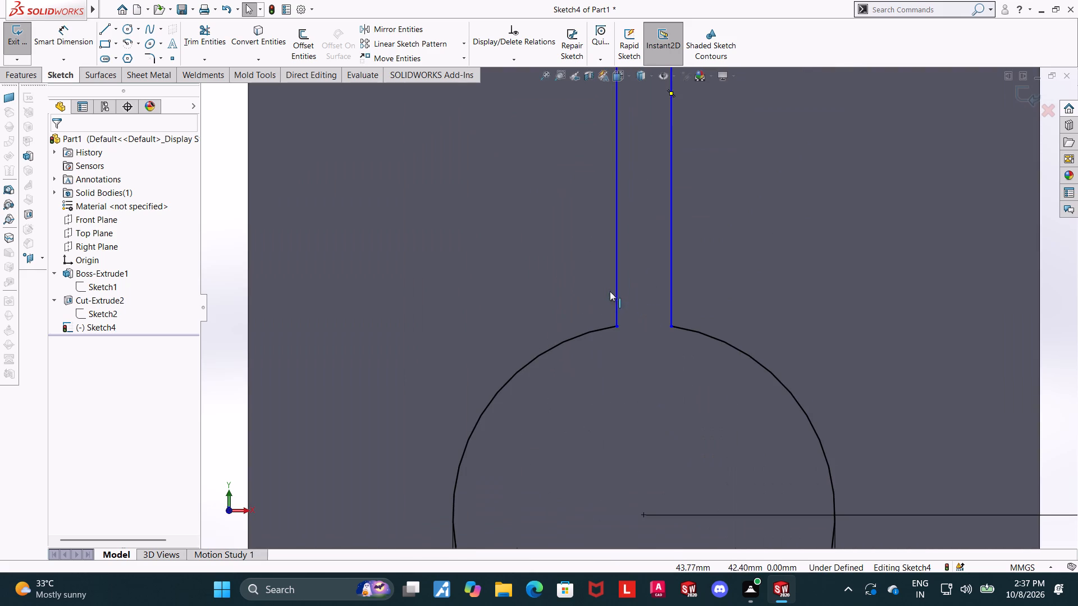
{"action": "key", "text": "Escape"}
{"action": "key", "text": "Escape"}
{"action": "left_click", "coordinate": [610, 327], "text": "ctrl"}
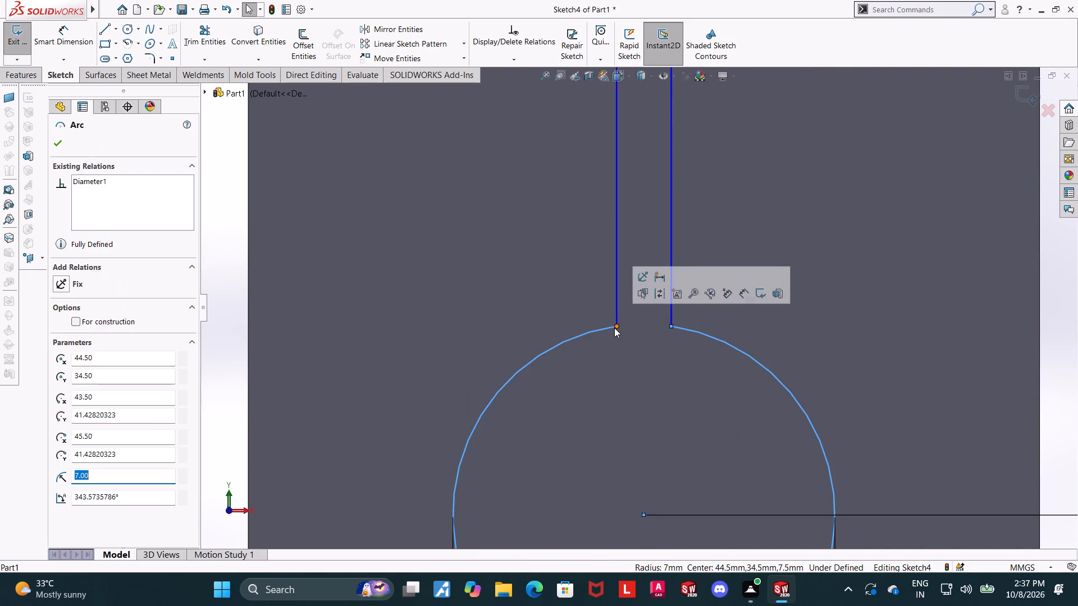
{"action": "left_click", "coordinate": [617, 330], "text": "ctrl"}
{"action": "key", "text": "Escape"}
{"action": "key", "text": "Escape"}
{"action": "key", "text": "Escape"}
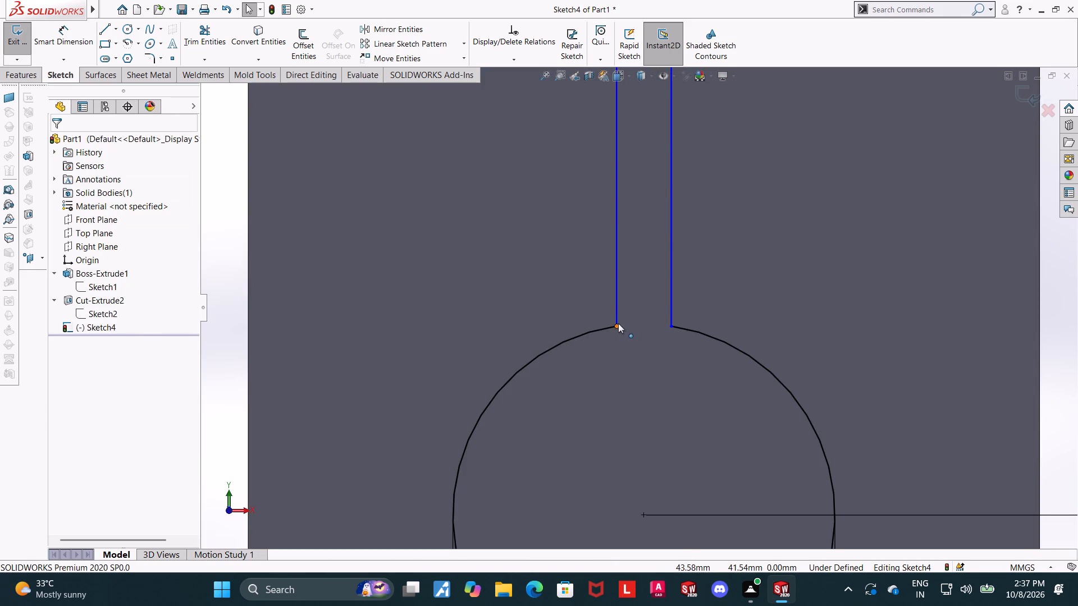
{"action": "left_click", "coordinate": [618, 326]}
{"action": "left_click", "coordinate": [603, 328], "text": "ctrl"}
{"action": "key", "text": "Escape"}
{"action": "key", "text": "Escape"}
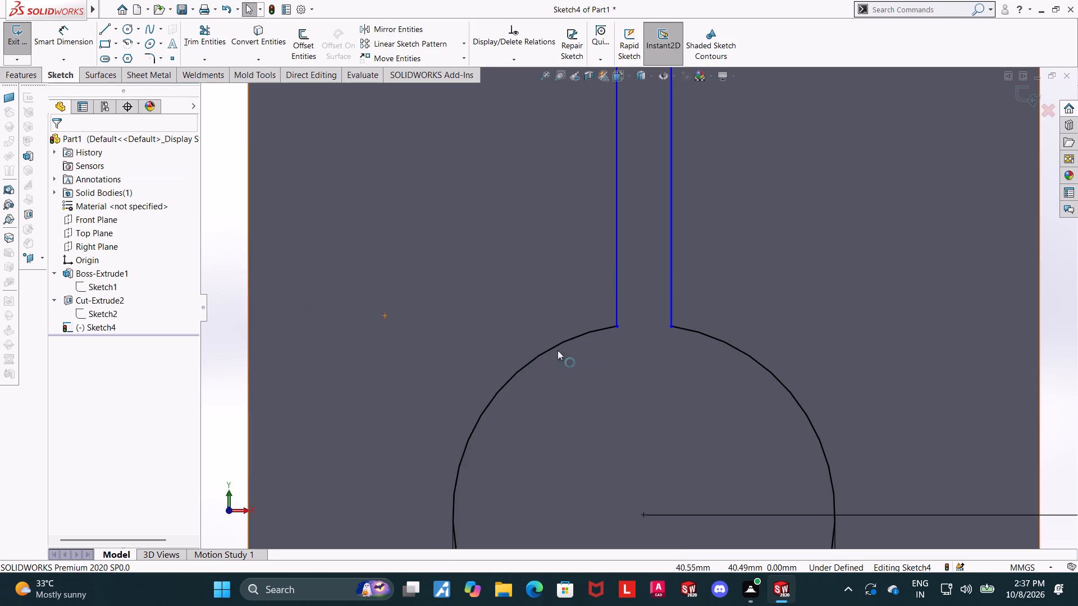
{"action": "left_click", "coordinate": [601, 331]}
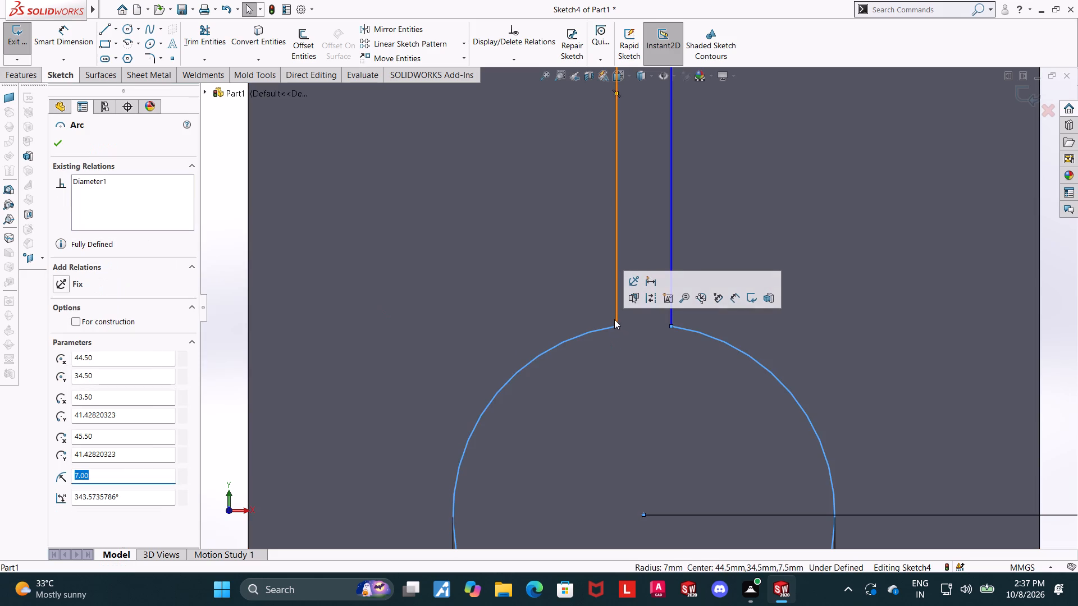
{"action": "left_click", "coordinate": [617, 327]}
{"action": "key", "text": "Escape"}
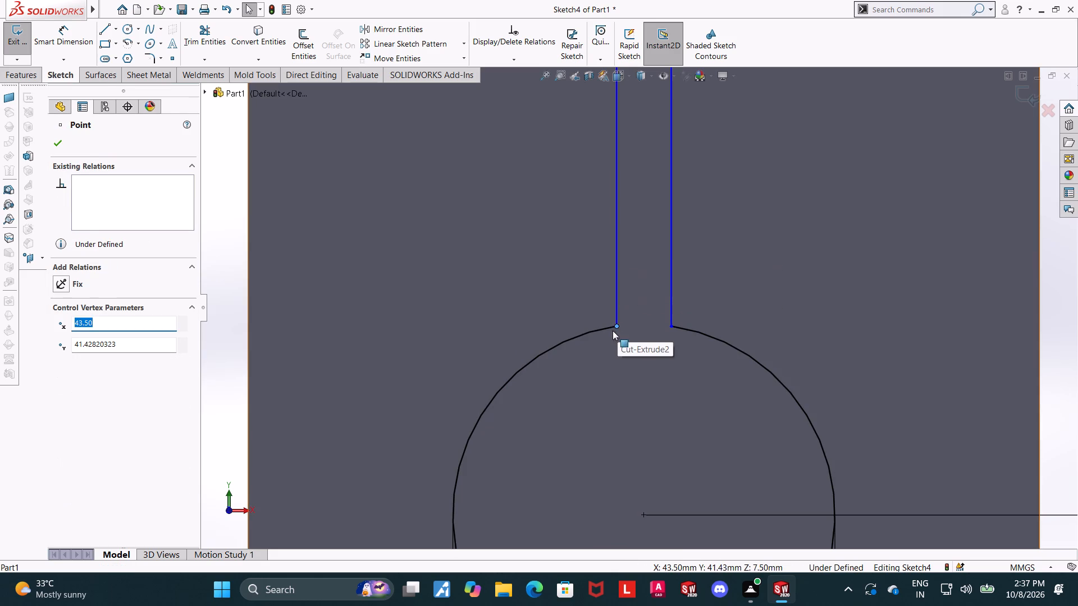
{"action": "key", "text": "Escape"}
{"action": "key", "text": "Escape"}
{"action": "left_click", "coordinate": [618, 318]}
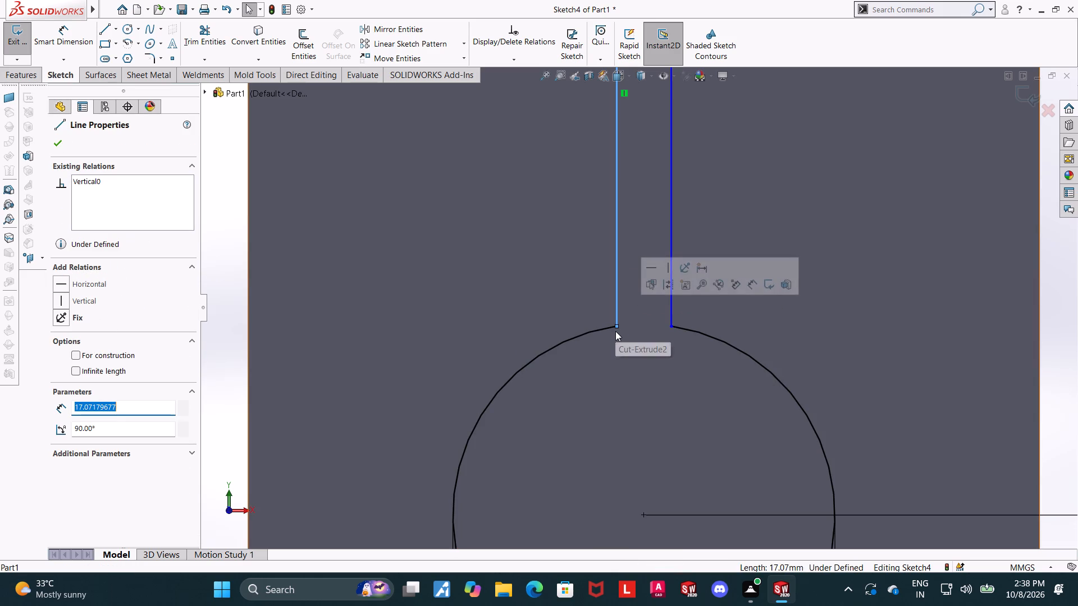
{"action": "key", "text": "Escape"}
{"action": "key", "text": "Escape"}
{"action": "left_click", "coordinate": [616, 329]}
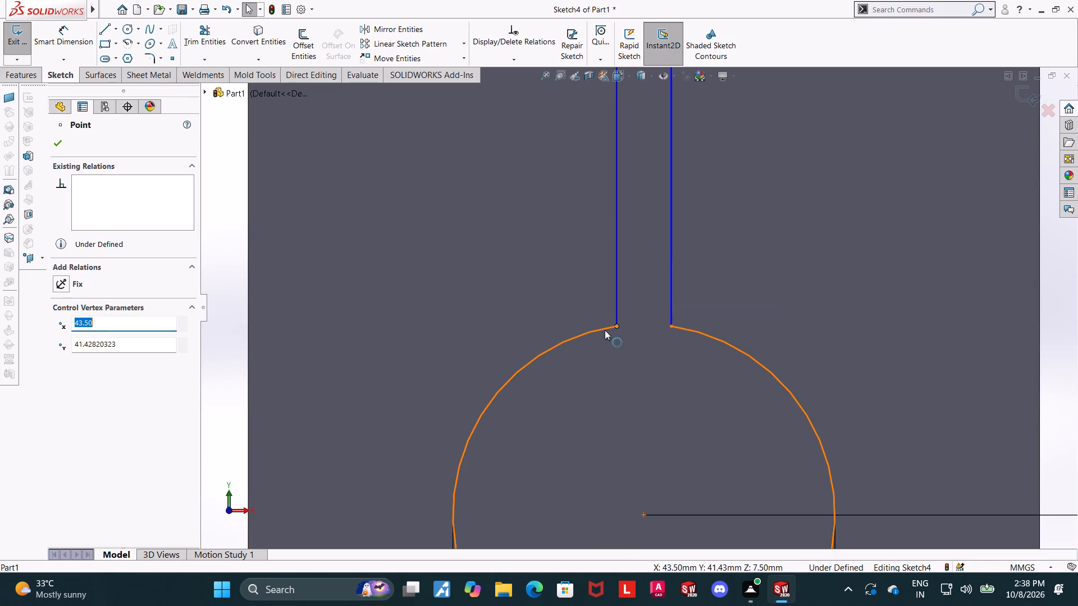
{"action": "left_click", "coordinate": [605, 330], "text": "ctrl"}
{"action": "key", "text": "Escape"}
{"action": "key", "text": "Escape"}
{"action": "scroll", "coordinate": [605, 329], "scroll_direction": "down", "scroll_amount": 5}
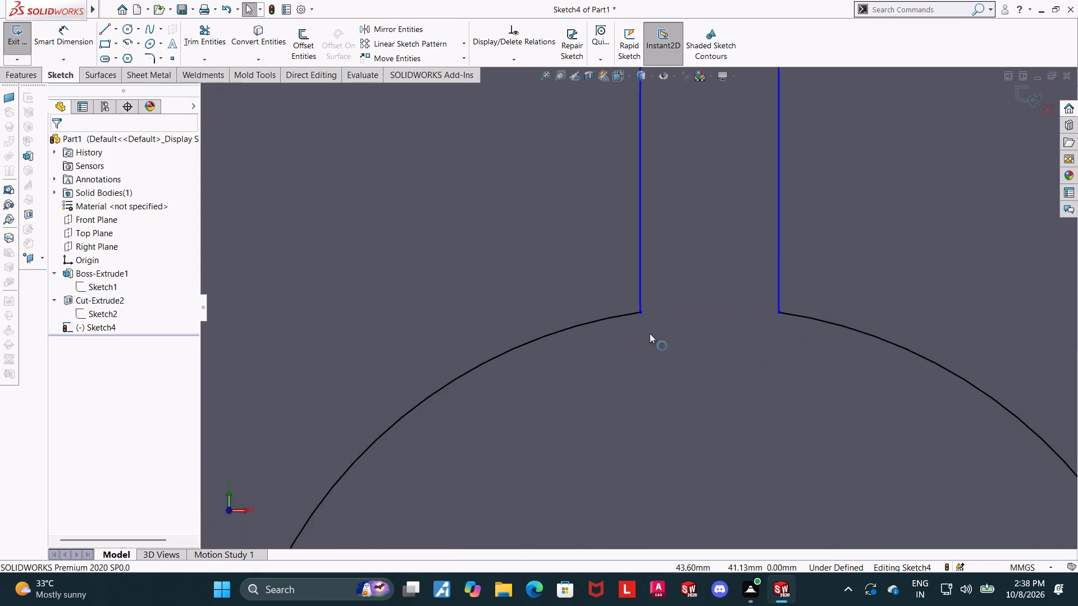
{"action": "scroll", "coordinate": [650, 333], "scroll_direction": "up", "scroll_amount": 11}
{"action": "key", "text": "Escape"}
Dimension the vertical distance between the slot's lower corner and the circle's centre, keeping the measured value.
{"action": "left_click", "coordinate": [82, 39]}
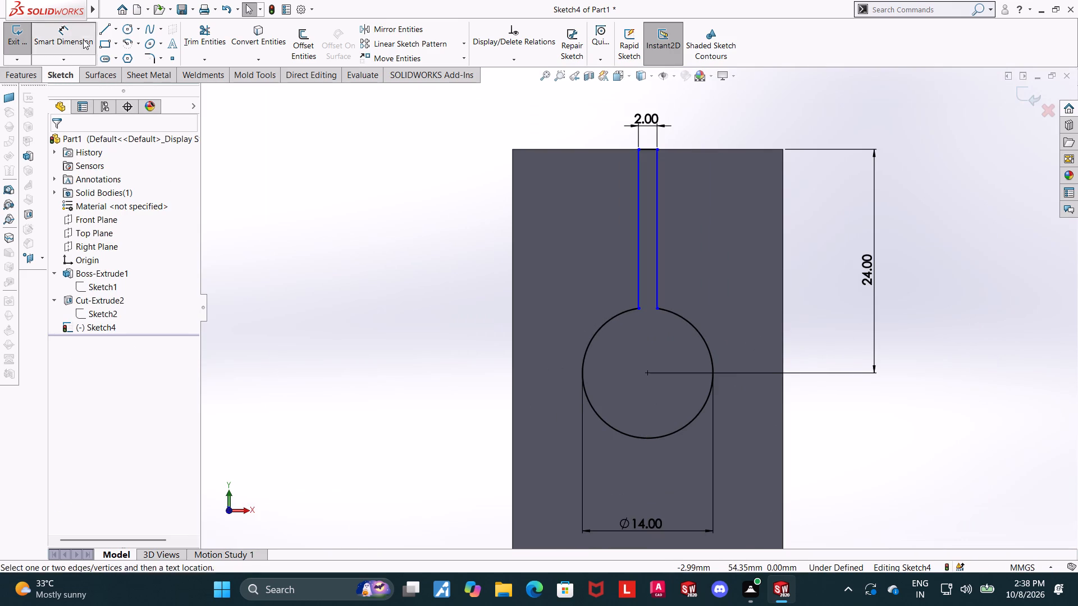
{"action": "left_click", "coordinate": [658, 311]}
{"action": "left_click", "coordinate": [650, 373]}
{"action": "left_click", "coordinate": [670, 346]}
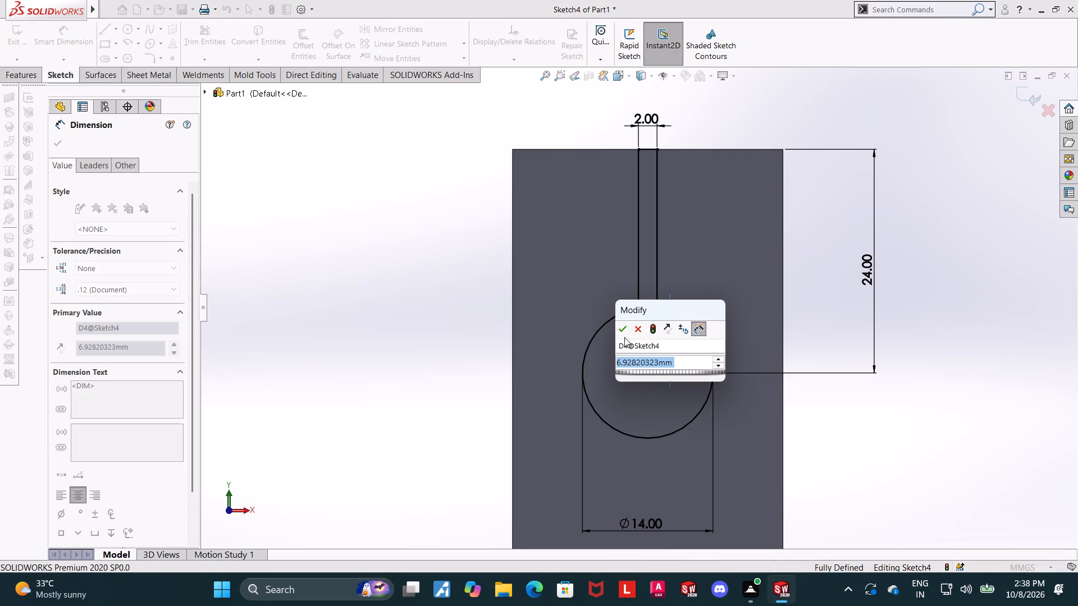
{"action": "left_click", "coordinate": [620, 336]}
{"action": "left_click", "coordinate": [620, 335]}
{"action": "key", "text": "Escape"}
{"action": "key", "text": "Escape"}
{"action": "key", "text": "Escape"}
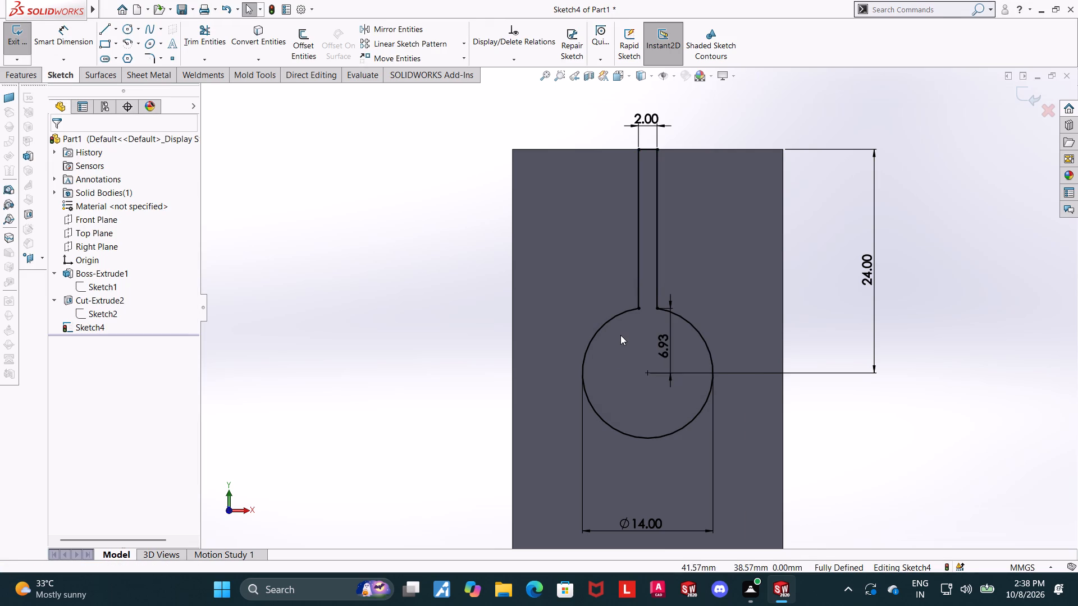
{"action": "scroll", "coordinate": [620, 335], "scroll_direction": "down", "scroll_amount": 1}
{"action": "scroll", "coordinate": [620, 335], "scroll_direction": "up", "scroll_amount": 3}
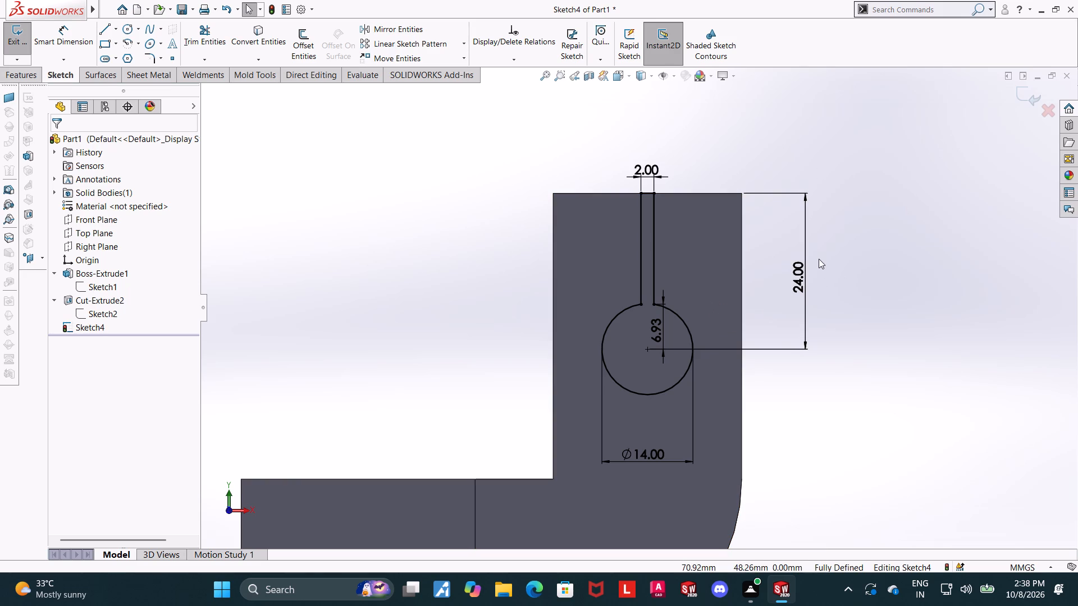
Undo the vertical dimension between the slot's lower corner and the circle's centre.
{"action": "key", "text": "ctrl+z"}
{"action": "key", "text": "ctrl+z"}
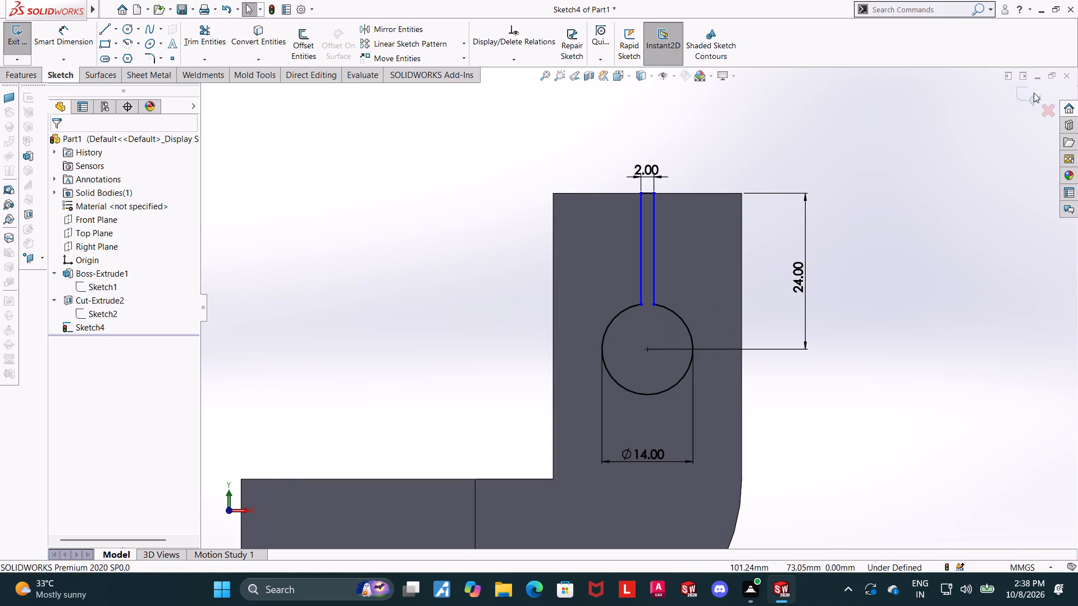
Close the sketch and cut-extrude the hole-and-slot profile Through All across the upright.
{"action": "left_click", "coordinate": [1034, 93]}
{"action": "middle_click_drag", "start_coordinate": [709, 149], "coordinate": [733, 168]}
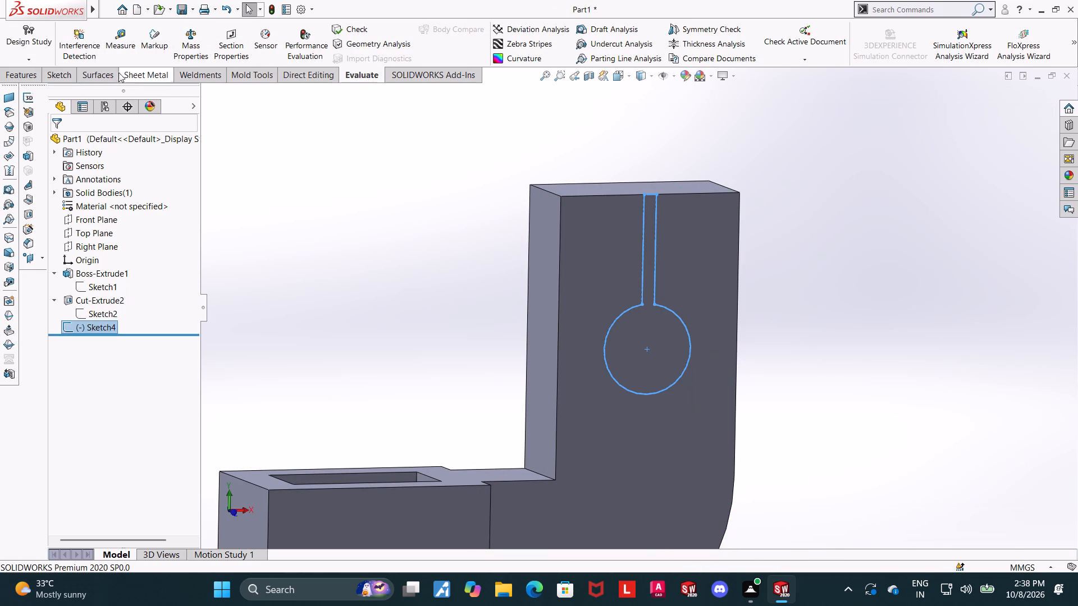
{"action": "left_click", "coordinate": [12, 70]}
{"action": "left_click", "coordinate": [185, 34]}
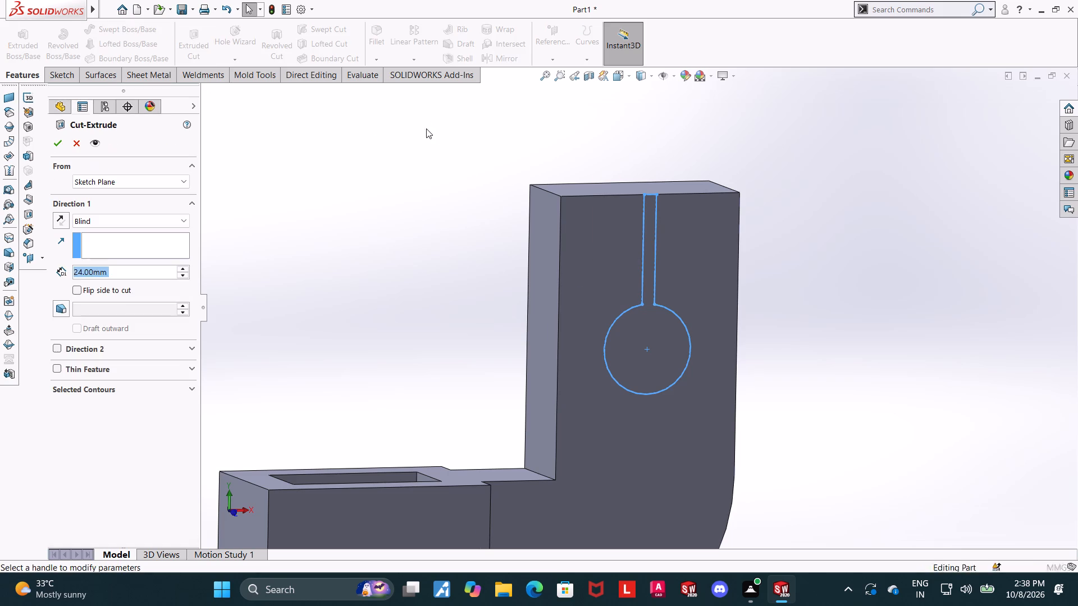
{"action": "middle_click_drag", "start_coordinate": [427, 128], "coordinate": [462, 171]}
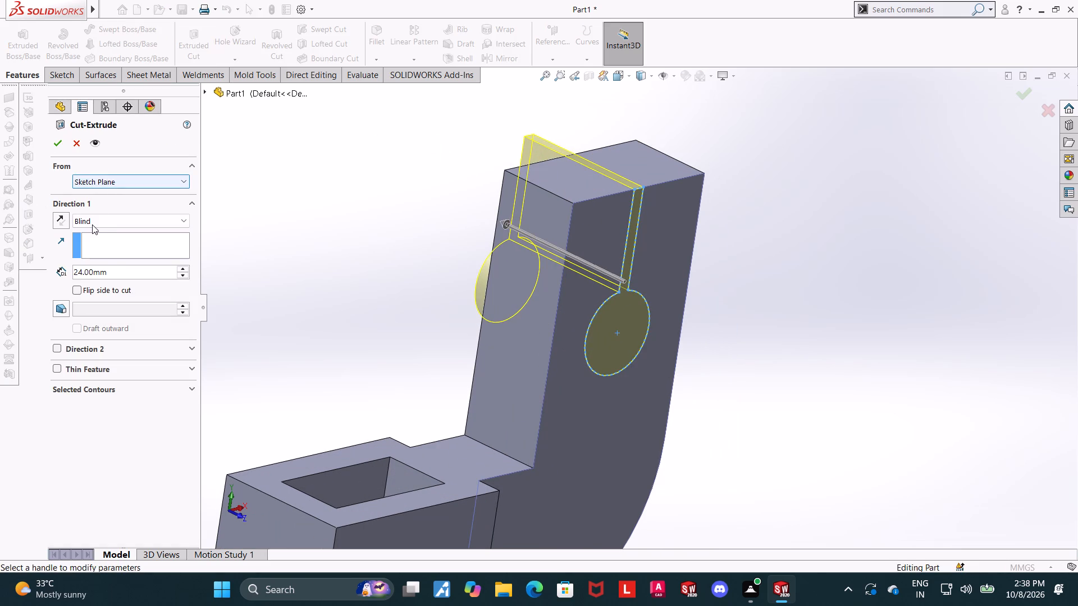
{"action": "left_click", "coordinate": [102, 219]}
{"action": "left_click", "coordinate": [88, 244]}
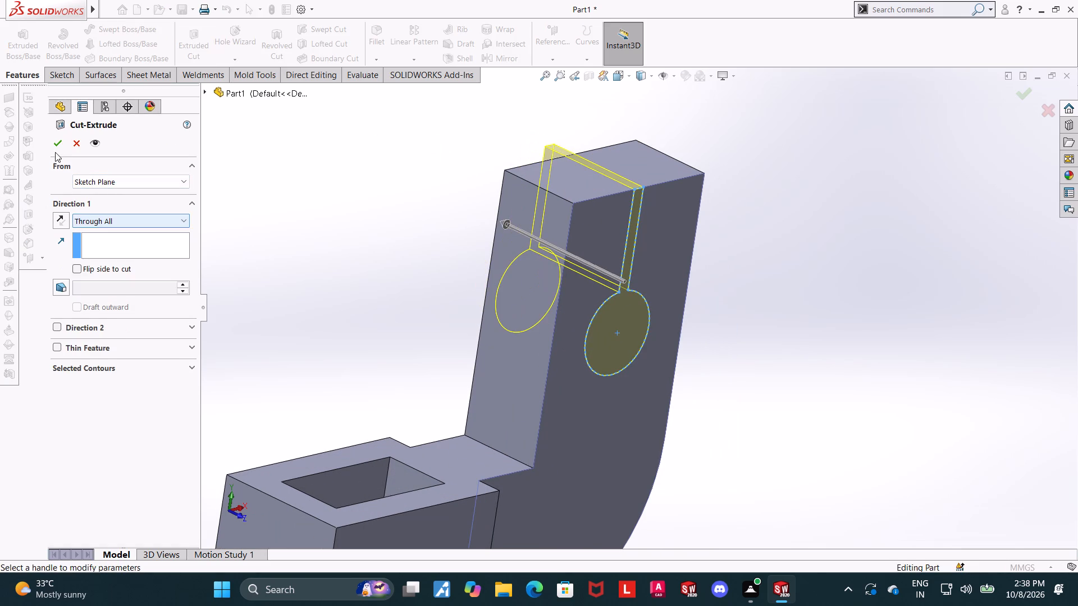
{"action": "left_click", "coordinate": [51, 144]}
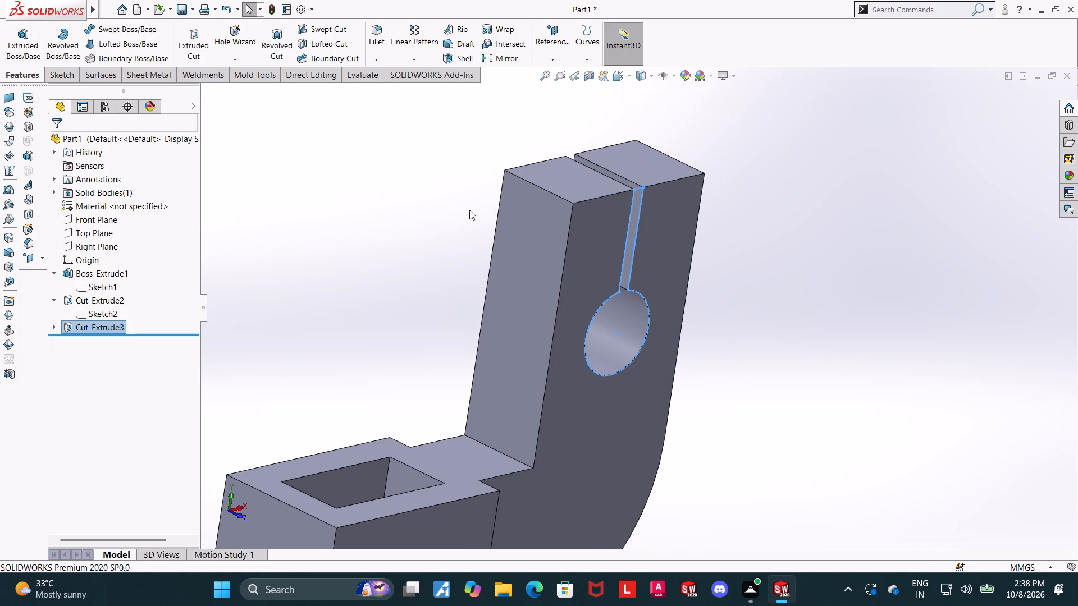
{"action": "left_click", "coordinate": [765, 286]}
Start a sketch on the upright's inner face and draw a circle about 4.9 mm in diameter near its top edge.
{"action": "scroll", "coordinate": [756, 318], "scroll_direction": "up", "scroll_amount": 2}
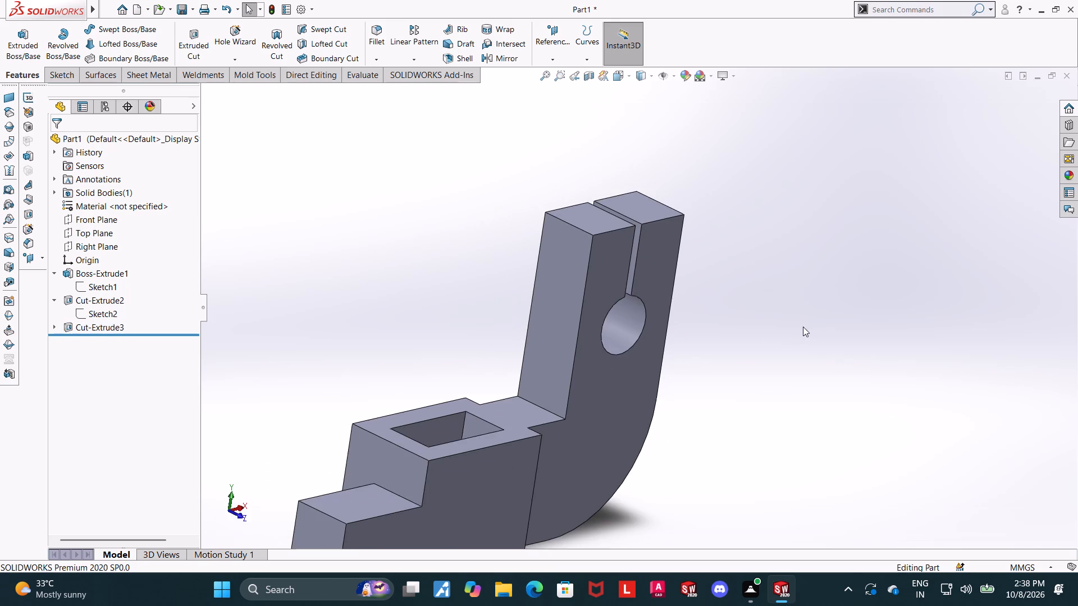
{"action": "middle_click_drag", "start_coordinate": [763, 311], "coordinate": [794, 258]}
{"action": "left_click", "coordinate": [591, 239]}
{"action": "left_click", "coordinate": [646, 213]}
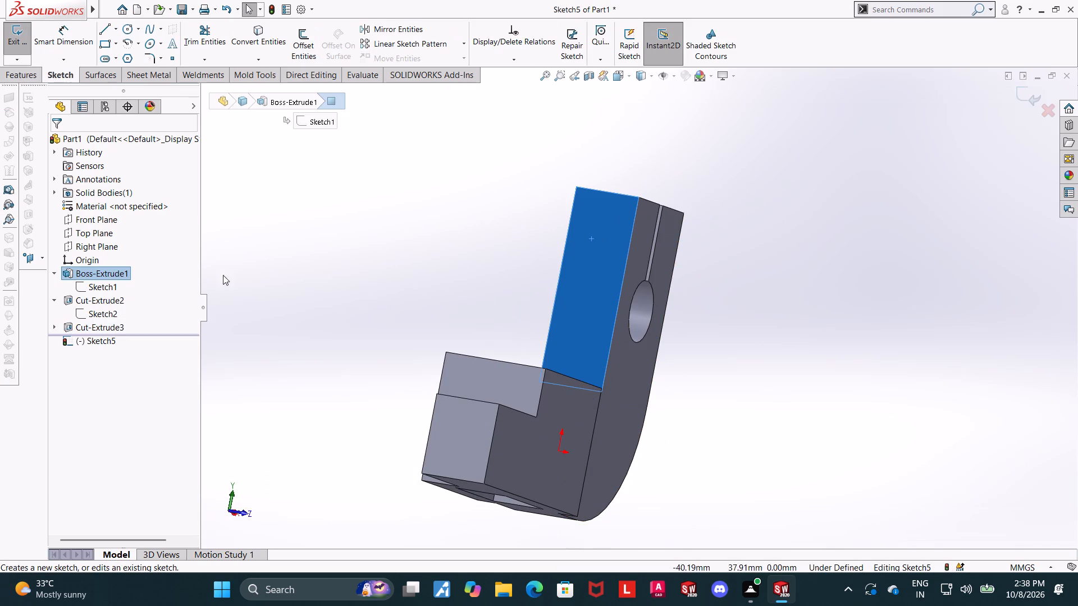
{"action": "left_click", "coordinate": [90, 336]}
{"action": "left_click", "coordinate": [113, 319]}
{"action": "scroll", "coordinate": [729, 219], "scroll_direction": "up", "scroll_amount": 1}
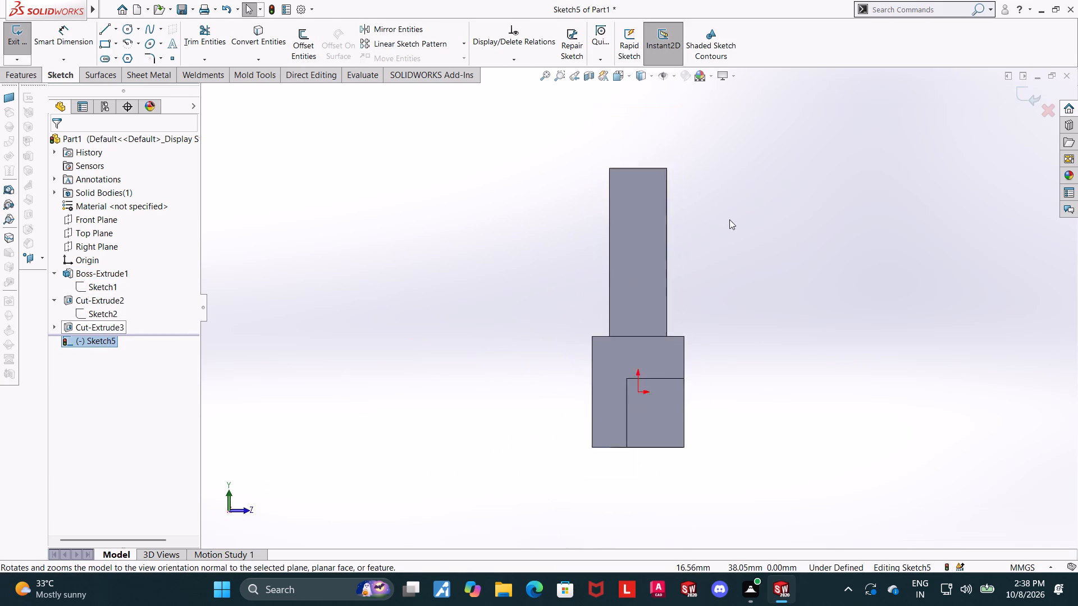
{"action": "scroll", "coordinate": [729, 219], "scroll_direction": "up", "scroll_amount": 2}
{"action": "scroll", "coordinate": [731, 177], "scroll_direction": "down", "scroll_amount": 3}
{"action": "scroll", "coordinate": [651, 243], "scroll_direction": "down", "scroll_amount": 2}
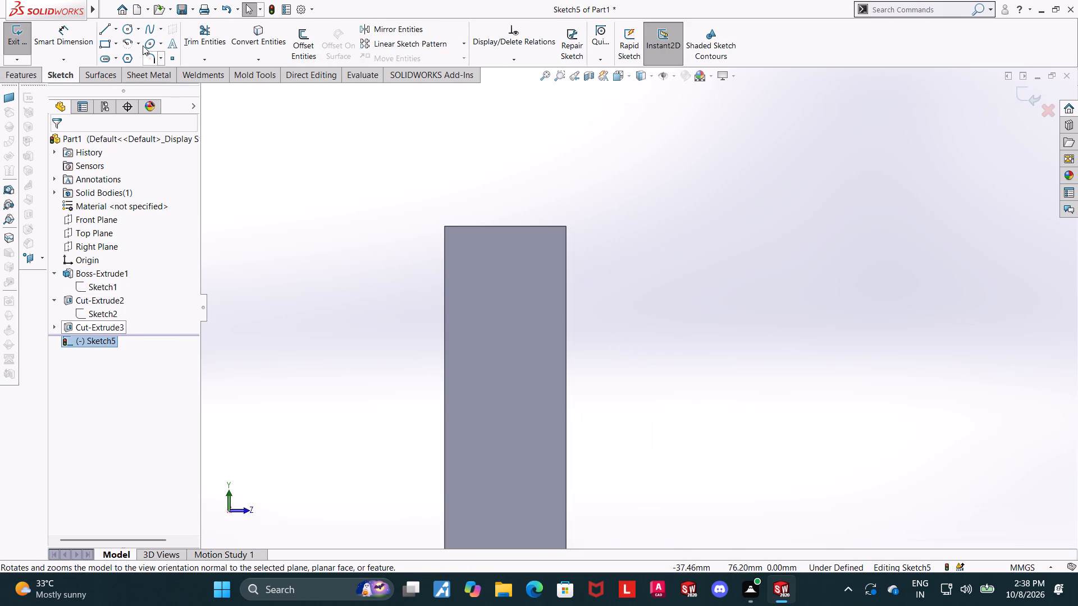
{"action": "left_click", "coordinate": [126, 29]}
{"action": "left_click", "coordinate": [503, 283]}
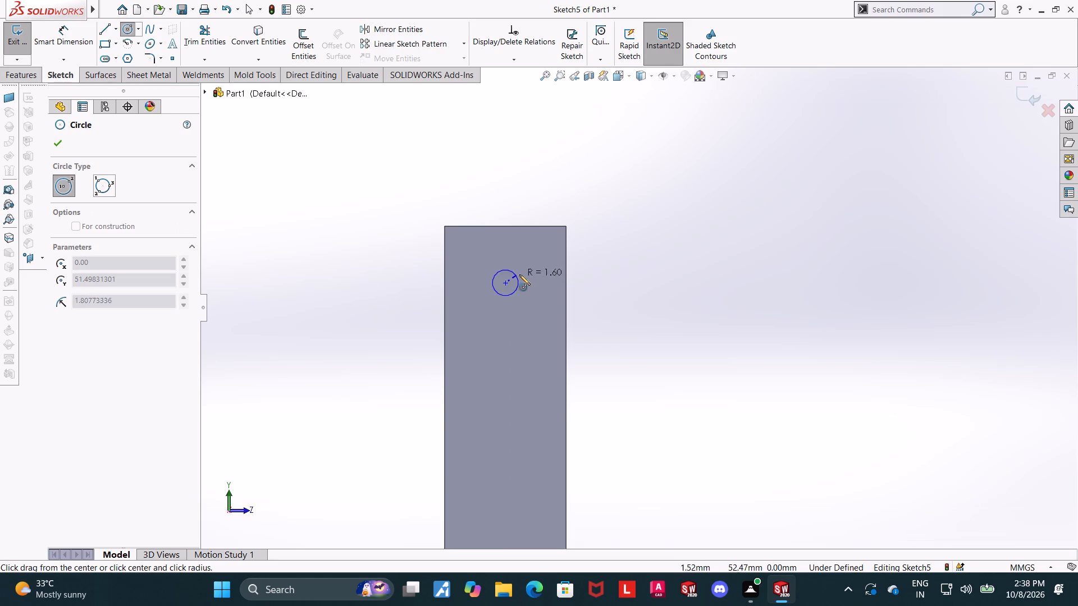
{"action": "left_click", "coordinate": [522, 273]}
{"action": "key", "text": "Escape"}
Dimension the circle's diameter as 6 mm.
{"action": "left_click", "coordinate": [60, 33]}
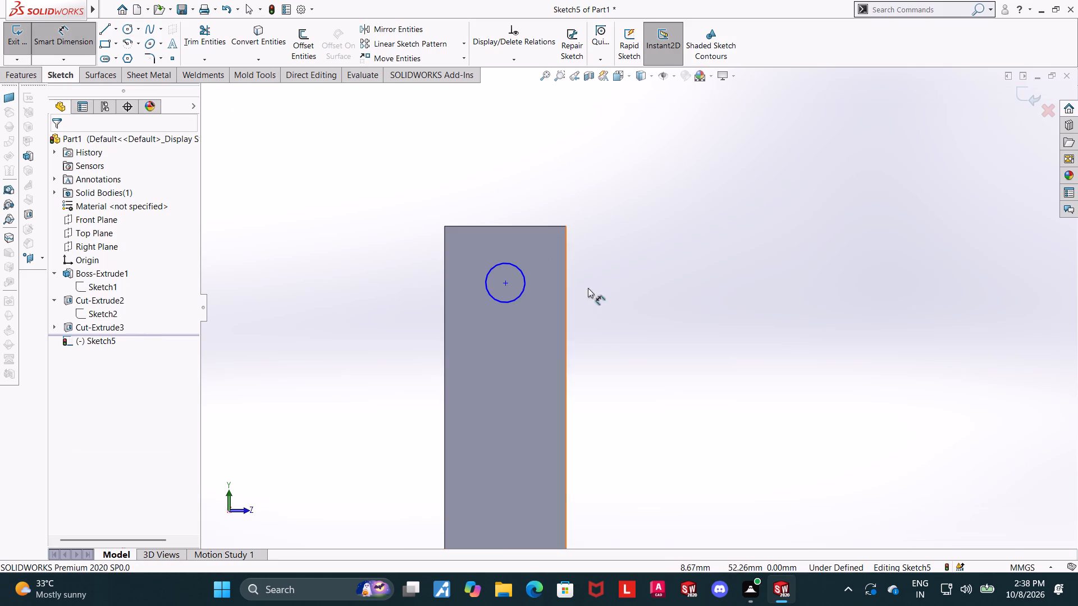
{"action": "left_click", "coordinate": [520, 296]}
{"action": "left_click", "coordinate": [519, 329]}
{"action": "key", "text": "6"}
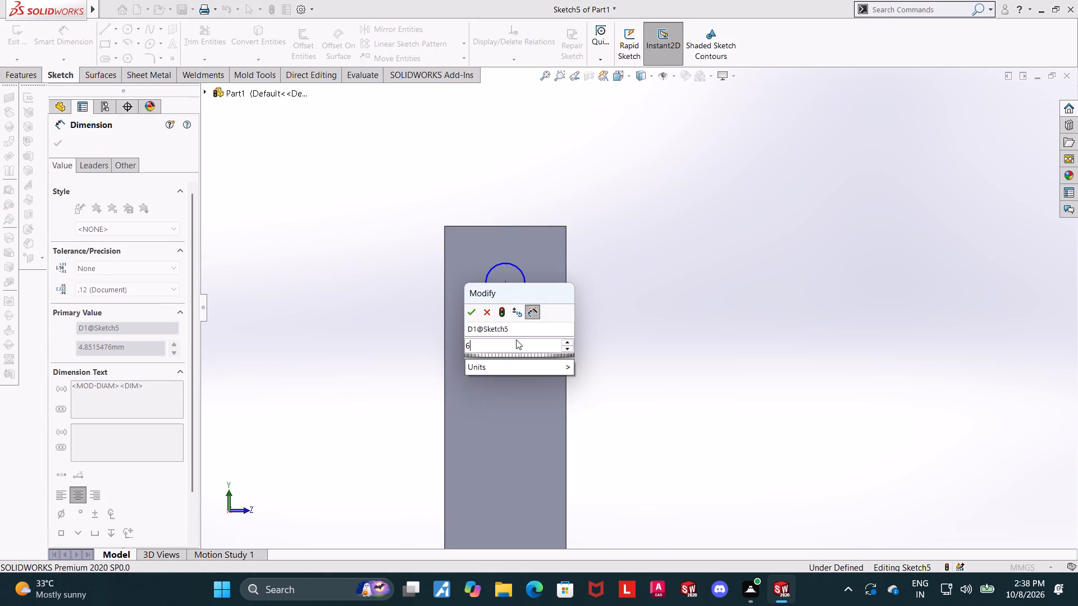
{"action": "key", "text": "Return"}
{"action": "key", "text": "Escape"}
{"action": "key", "text": "Escape"}
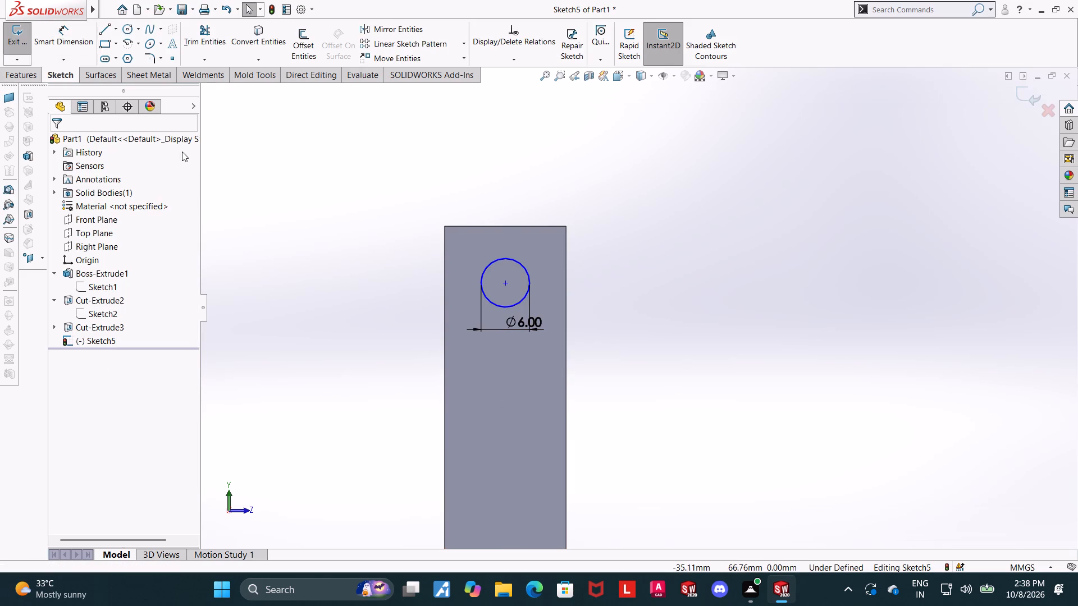
Dimension the distance from the circle's centre to the upright's top edge as 6 mm.
{"action": "left_click", "coordinate": [67, 31]}
{"action": "left_click", "coordinate": [505, 282]}
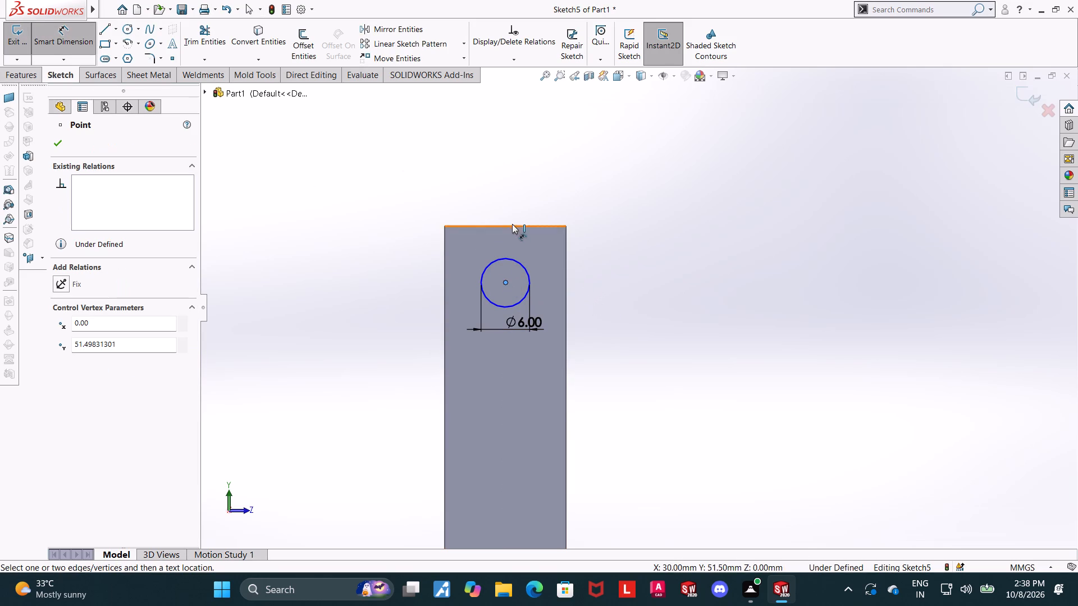
{"action": "left_click", "coordinate": [511, 226]}
{"action": "left_click", "coordinate": [373, 274]}
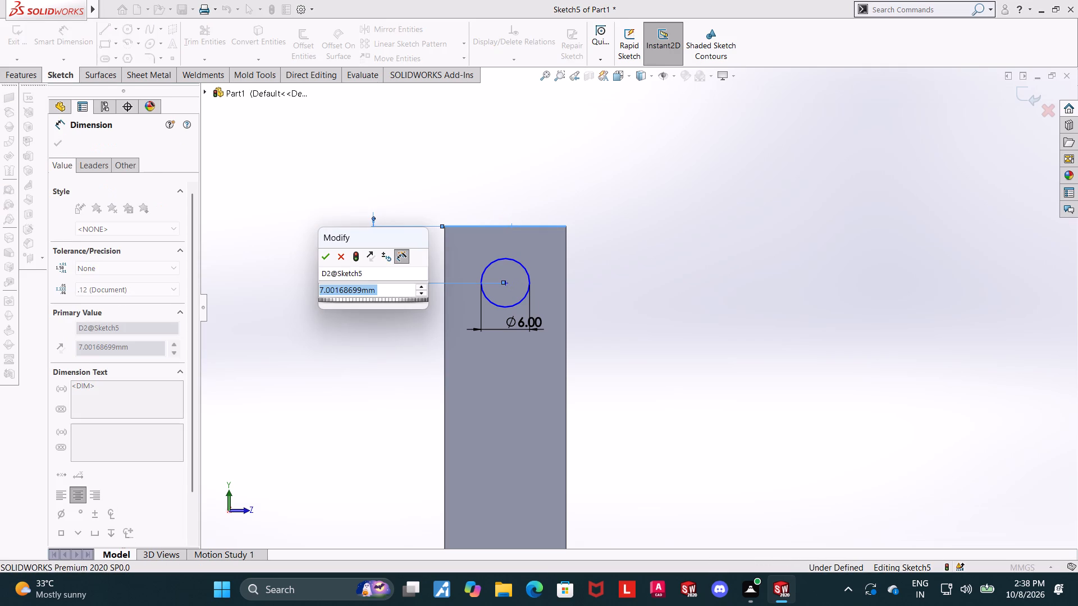
{"action": "key", "text": "6"}
{"action": "key", "text": "Return"}
{"action": "key", "text": "Escape"}
{"action": "key", "text": "Escape"}
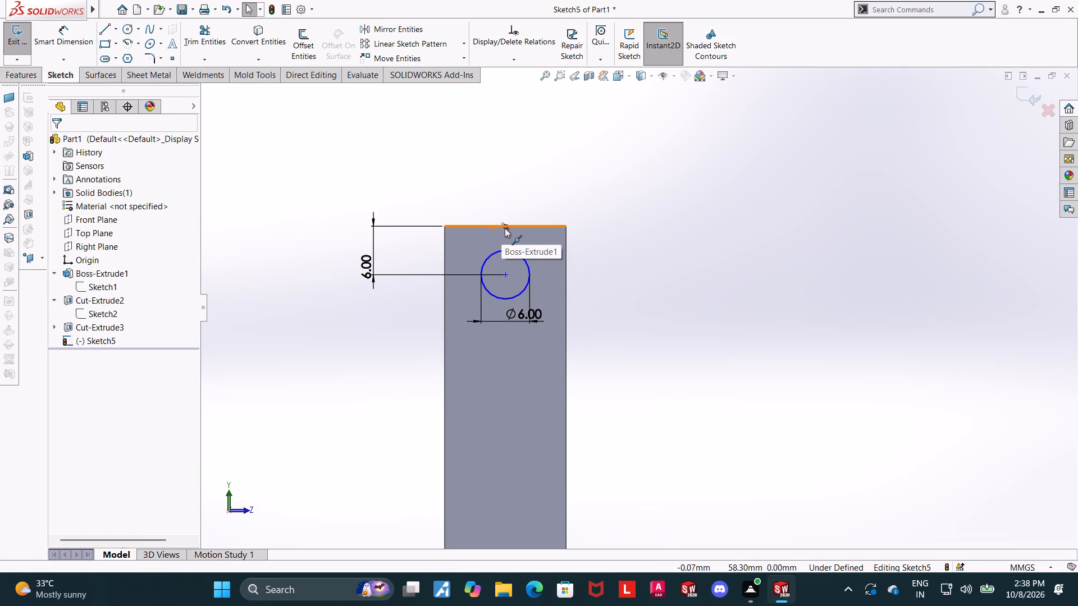
Add a Vertical relation between the top edge's midpoint and the circle's centre.
{"action": "left_click", "coordinate": [505, 228]}
{"action": "left_click", "coordinate": [504, 273], "text": "ctrl"}
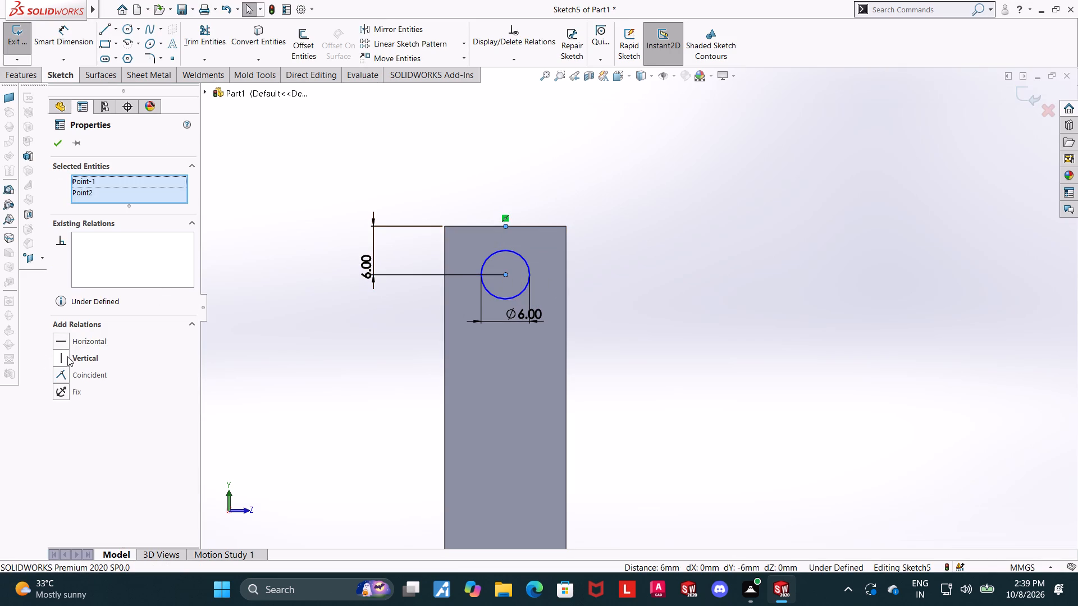
{"action": "left_click", "coordinate": [67, 358]}
{"action": "left_click", "coordinate": [63, 141]}
{"action": "left_click", "coordinate": [767, 226]}
Close the sketch and cut-extrude the 6 mm circle Through All across the slotted upright.
{"action": "scroll", "coordinate": [763, 226], "scroll_direction": "up", "scroll_amount": 1}
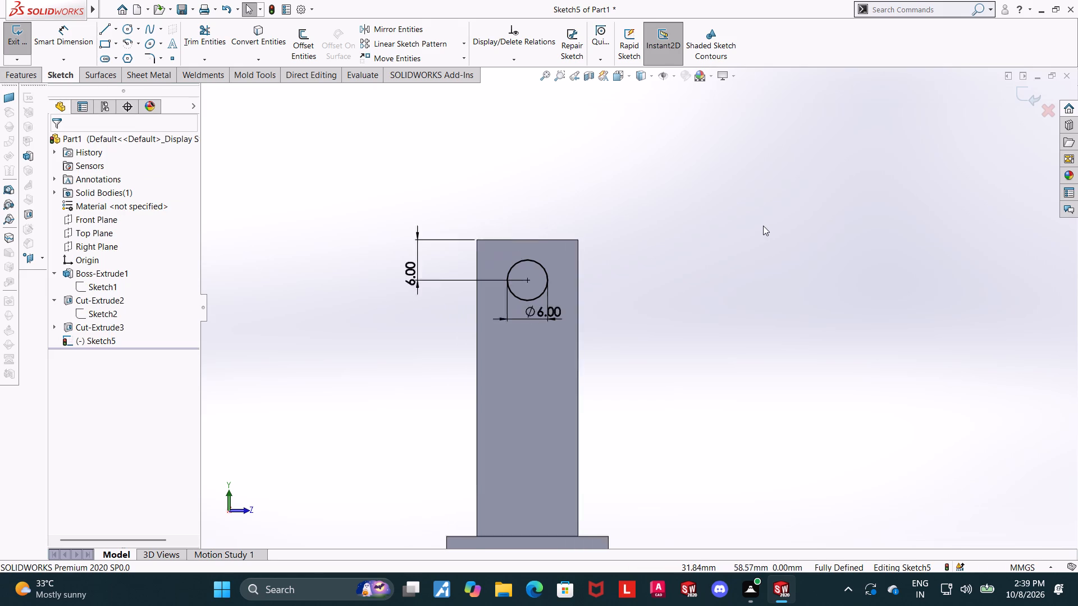
{"action": "scroll", "coordinate": [763, 226], "scroll_direction": "up", "scroll_amount": 1}
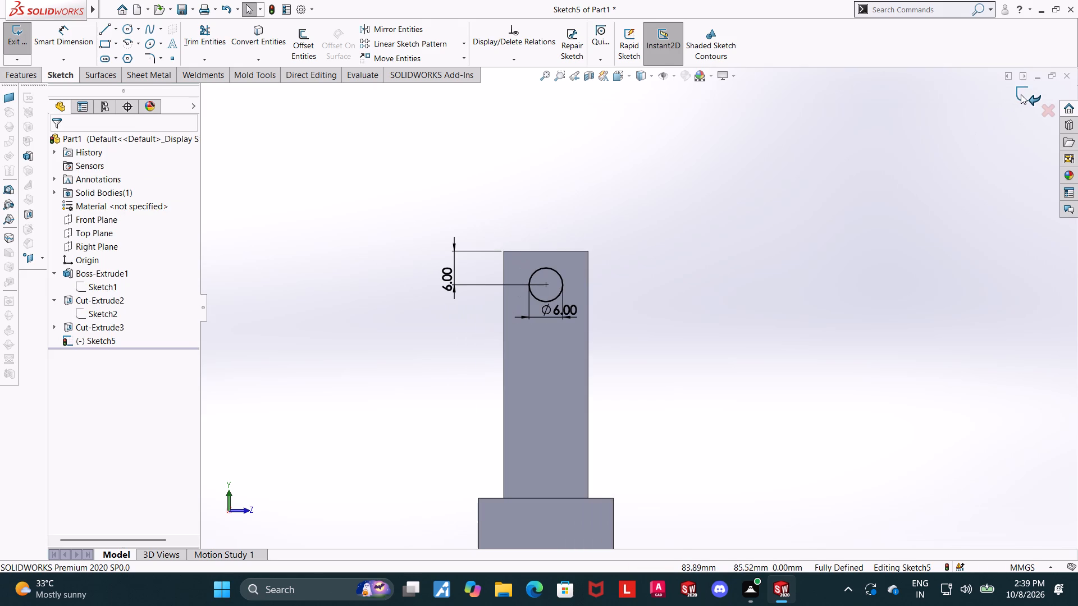
{"action": "left_click", "coordinate": [1021, 94]}
{"action": "scroll", "coordinate": [873, 204], "scroll_direction": "up", "scroll_amount": 5}
{"action": "middle_click_drag", "start_coordinate": [748, 353], "coordinate": [674, 368]}
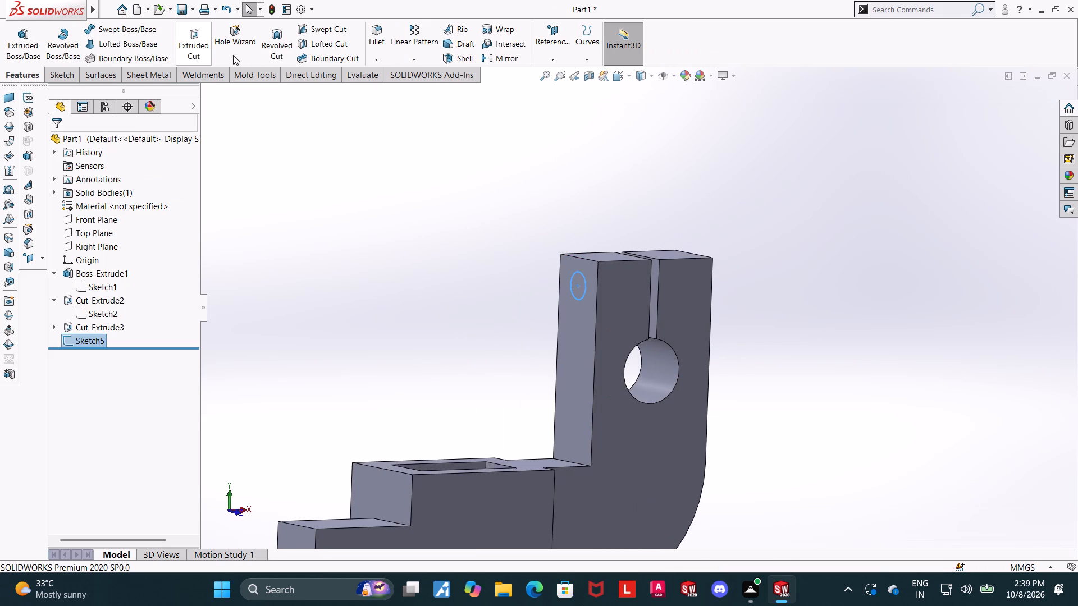
{"action": "left_click", "coordinate": [208, 44]}
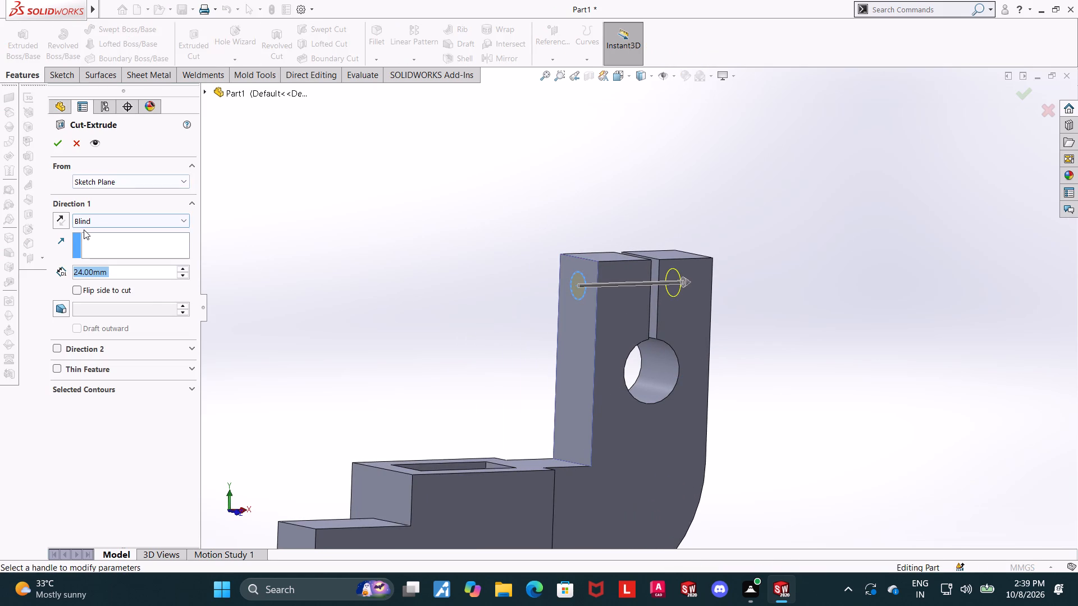
{"action": "left_click", "coordinate": [86, 217]}
{"action": "left_click", "coordinate": [88, 240]}
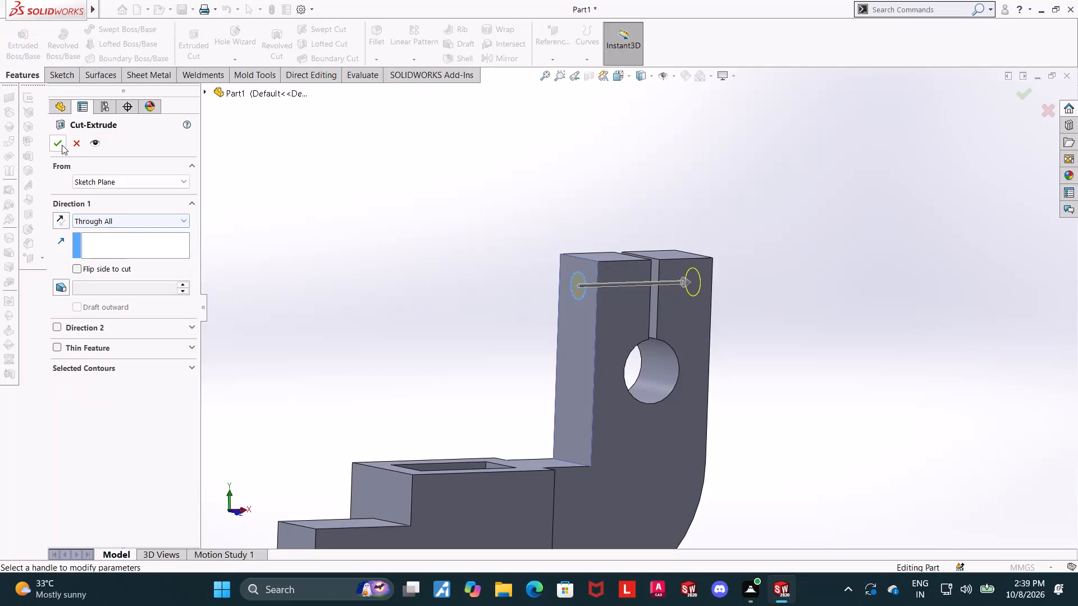
{"action": "left_click", "coordinate": [61, 144]}
{"action": "scroll", "coordinate": [319, 212], "scroll_direction": "up", "scroll_amount": 3}
{"action": "left_click", "coordinate": [364, 229]}
Examine the part from several sides, checking the cross hole, the slotted upright and the stepped base.
{"action": "middle_click_drag", "start_coordinate": [695, 360], "coordinate": [744, 419]}
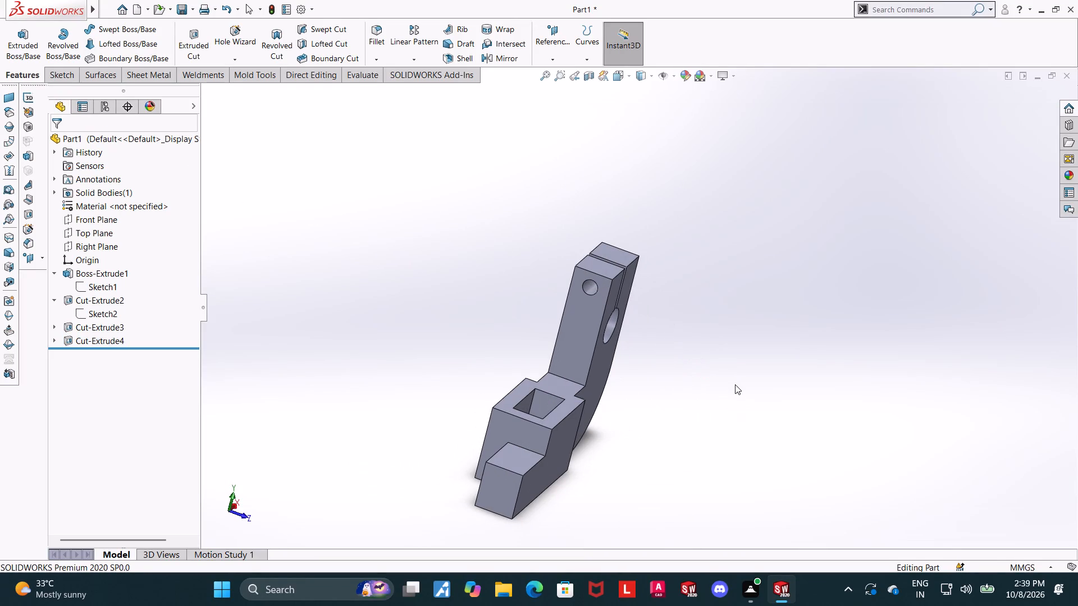
{"action": "scroll", "coordinate": [705, 389], "scroll_direction": "up", "scroll_amount": 2}
{"action": "scroll", "coordinate": [644, 401], "scroll_direction": "down", "scroll_amount": 1}
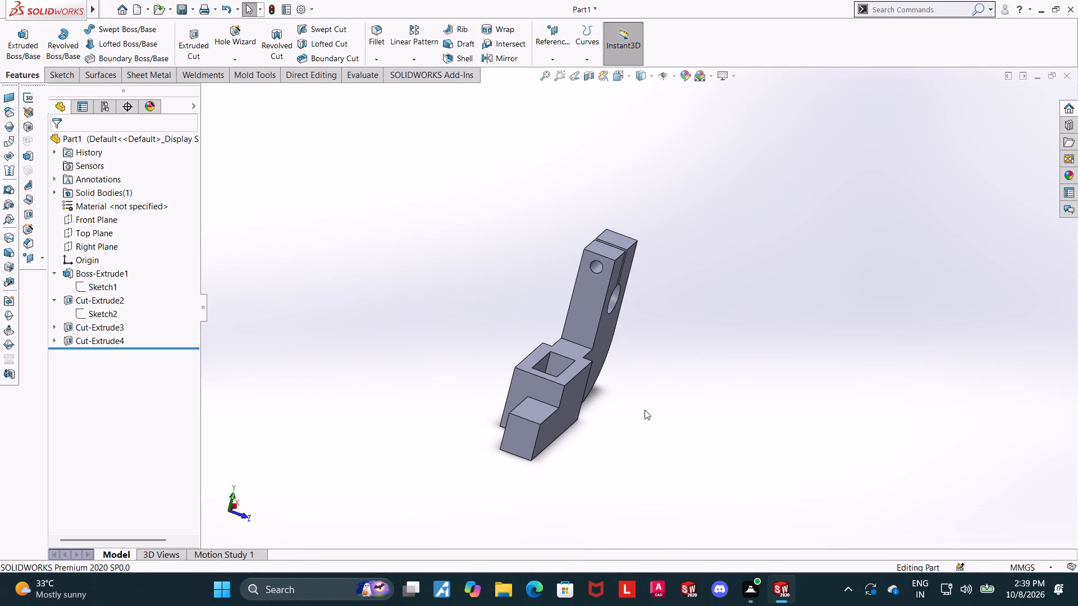
{"action": "middle_click_drag", "start_coordinate": [643, 403], "coordinate": [607, 358]}
{"action": "middle_click_drag", "start_coordinate": [449, 397], "coordinate": [422, 400]}
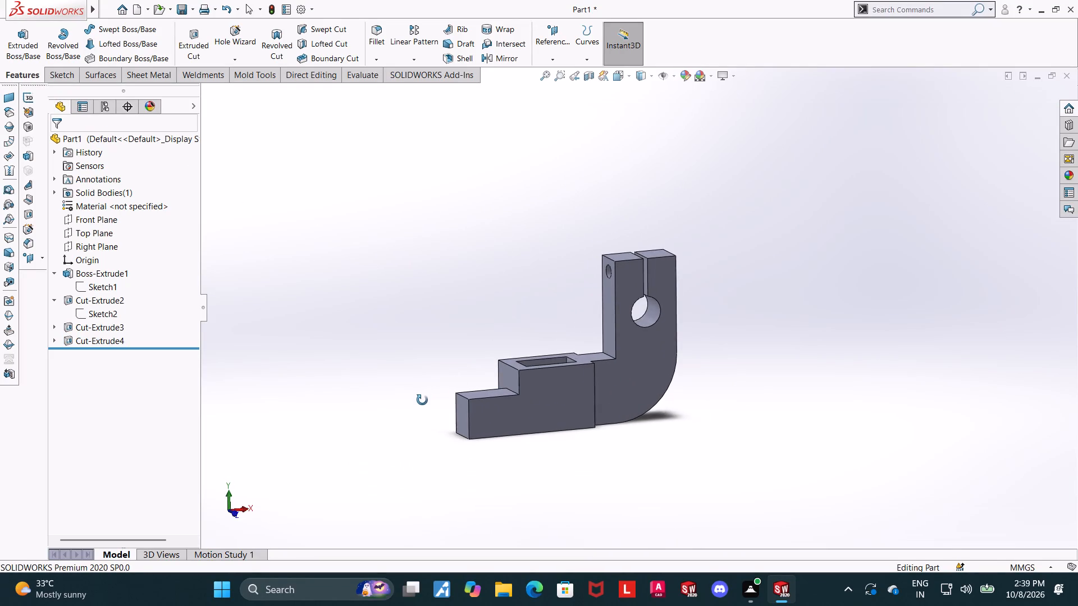
{"action": "middle_click_drag", "start_coordinate": [422, 400], "coordinate": [426, 409]}
{"action": "scroll", "coordinate": [450, 414], "scroll_direction": "down", "scroll_amount": 2}
{"action": "middle_click_drag", "start_coordinate": [482, 422], "coordinate": [484, 439]}
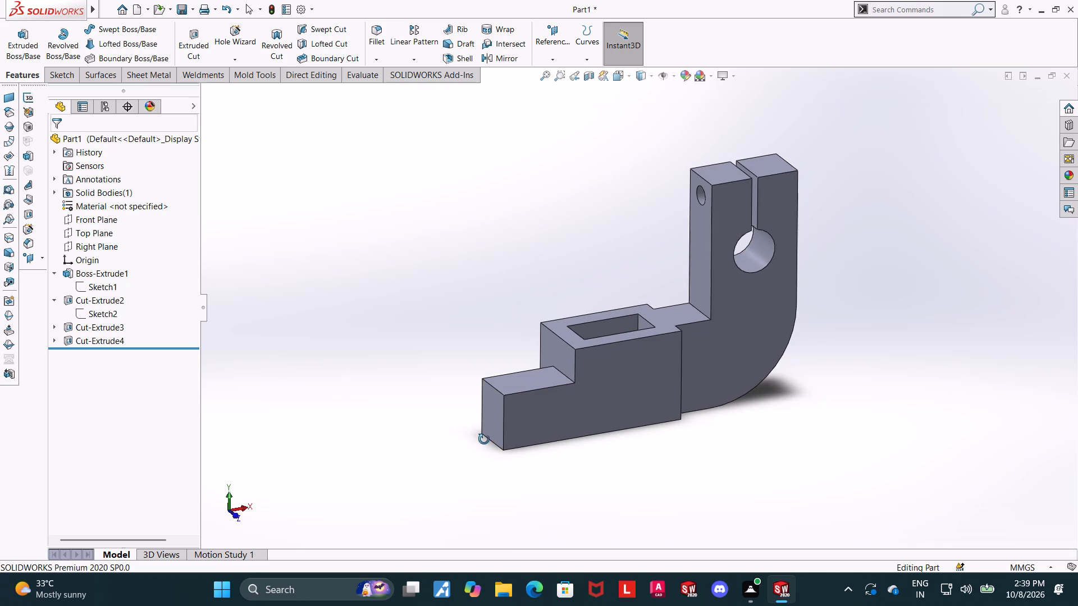
{"action": "middle_click_drag", "start_coordinate": [484, 439], "coordinate": [493, 448]}
{"action": "scroll", "coordinate": [494, 448], "scroll_direction": "up", "scroll_amount": 1}
{"action": "middle_click_drag", "start_coordinate": [414, 476], "coordinate": [419, 494]}
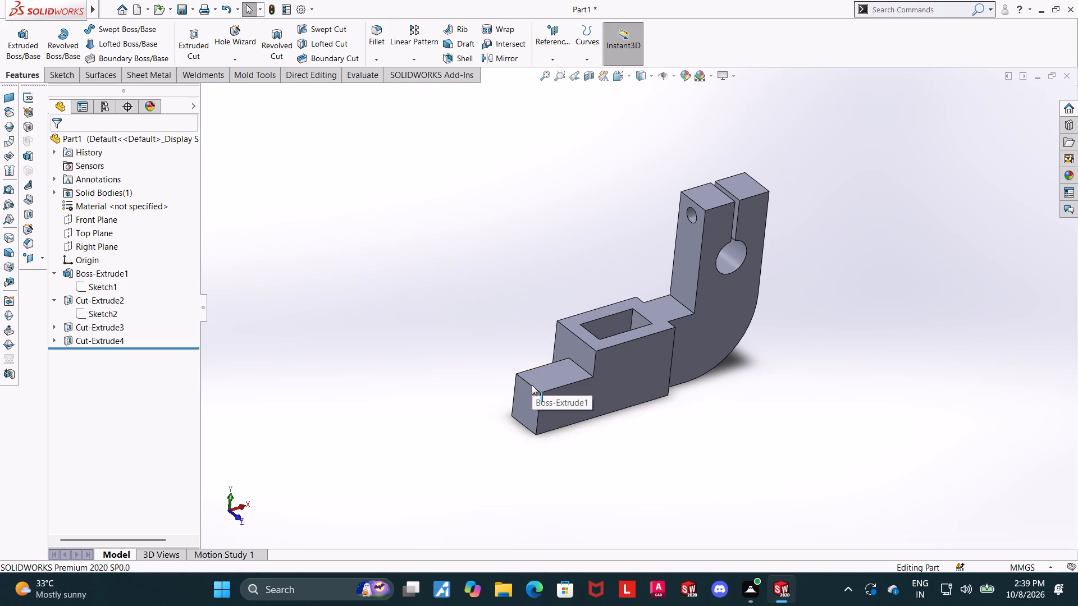
{"action": "middle_click_drag", "start_coordinate": [526, 382], "coordinate": [500, 333]}
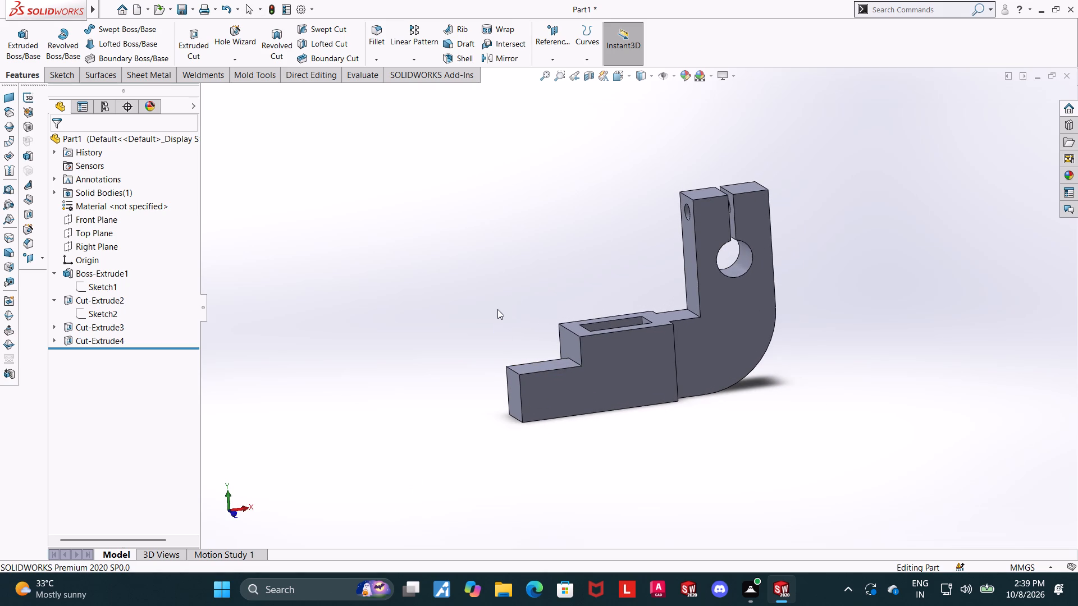
{"action": "middle_click_drag", "start_coordinate": [593, 506], "coordinate": [528, 483]}
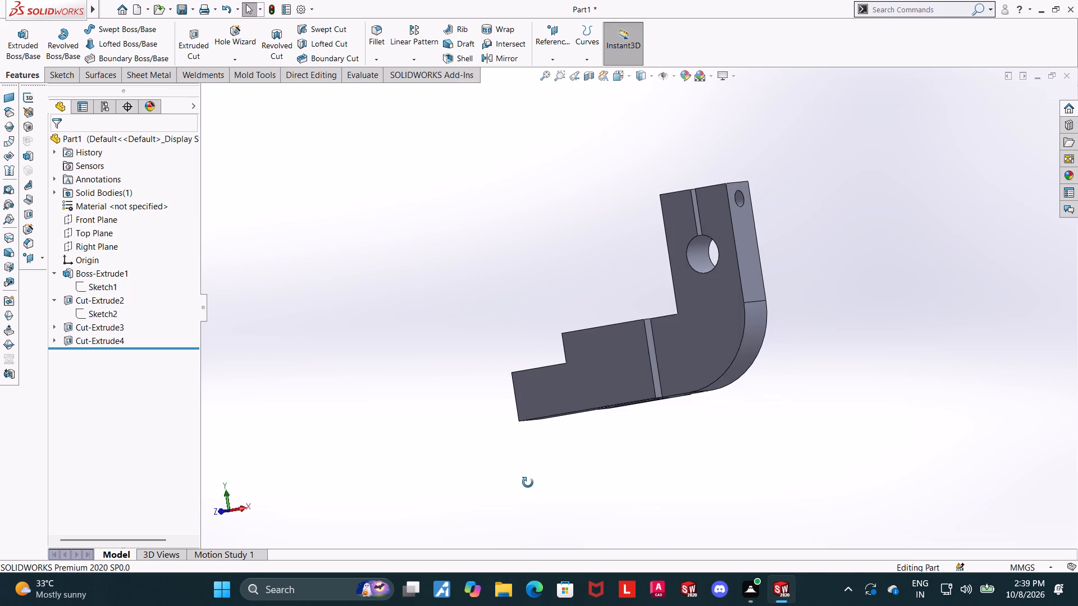
{"action": "middle_click_drag", "start_coordinate": [528, 483], "coordinate": [663, 503]}
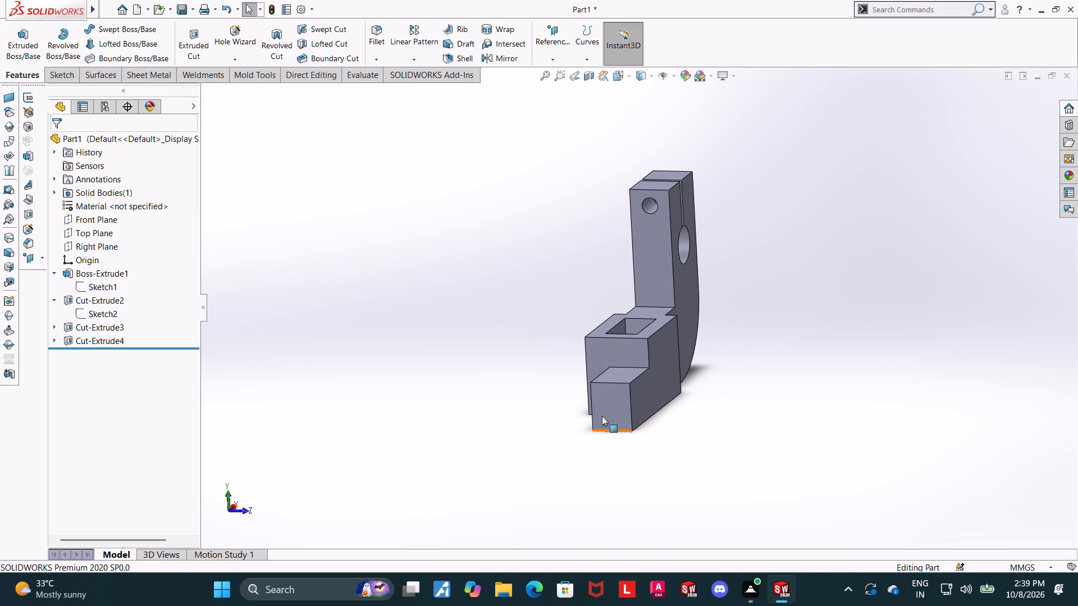
{"action": "scroll", "coordinate": [601, 394], "scroll_direction": "down", "scroll_amount": 2}
{"action": "middle_click_drag", "start_coordinate": [718, 392], "coordinate": [697, 392]}
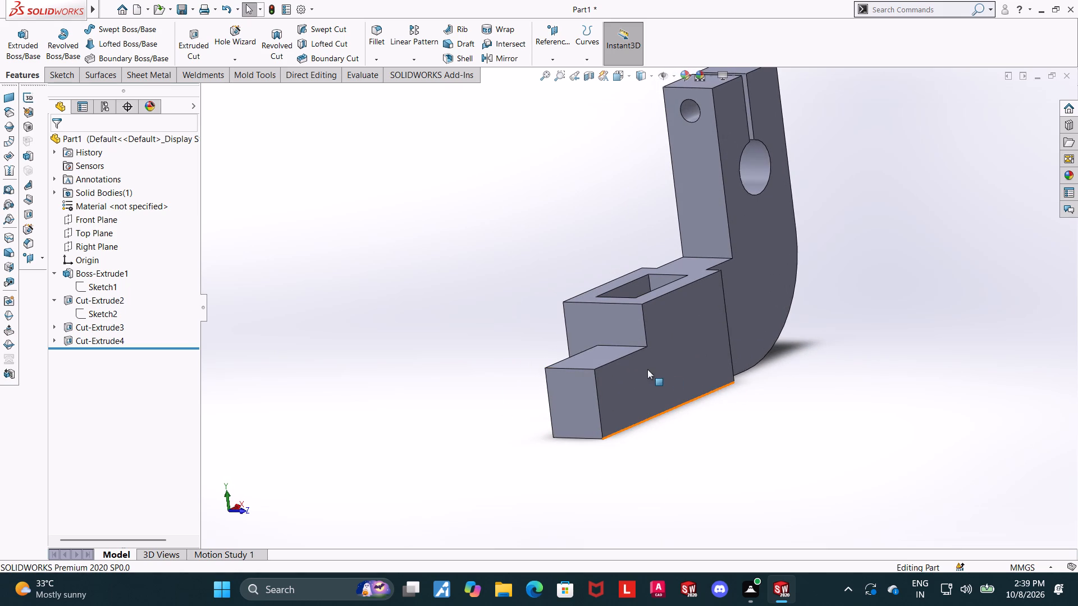
{"action": "scroll", "coordinate": [555, 405], "scroll_direction": "up", "scroll_amount": 1}
Sketch on the stepped block's side face an 18 mm radius, 90° arc centred on the low step's upper outer corner, starting at its lower corner.
{"action": "middle_click_drag", "start_coordinate": [554, 403], "coordinate": [515, 384]}
{"action": "left_click", "coordinate": [572, 364]}
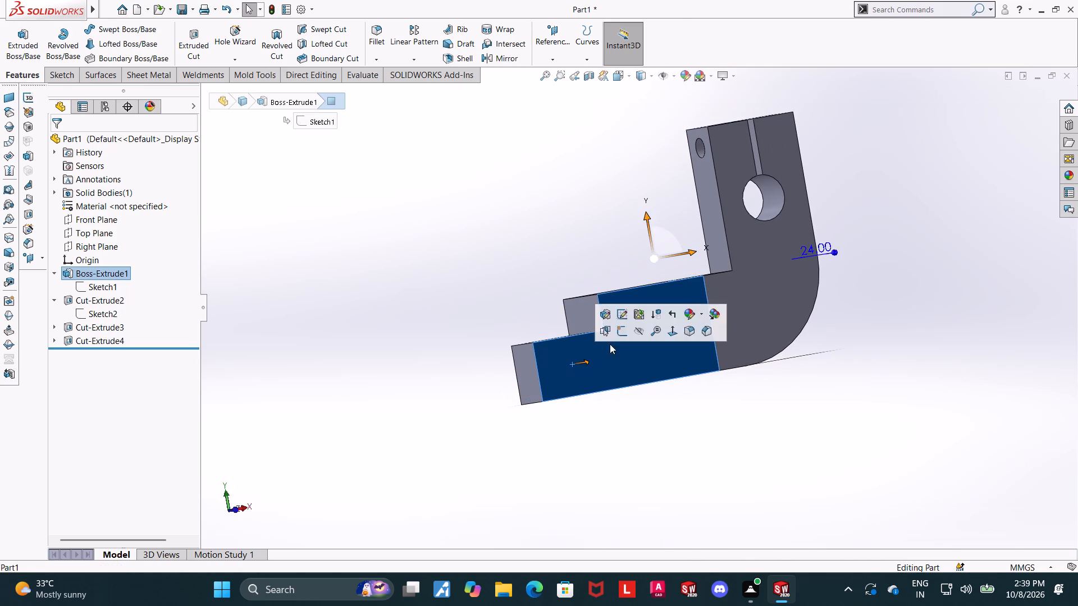
{"action": "left_click", "coordinate": [614, 336]}
{"action": "left_click", "coordinate": [80, 360]}
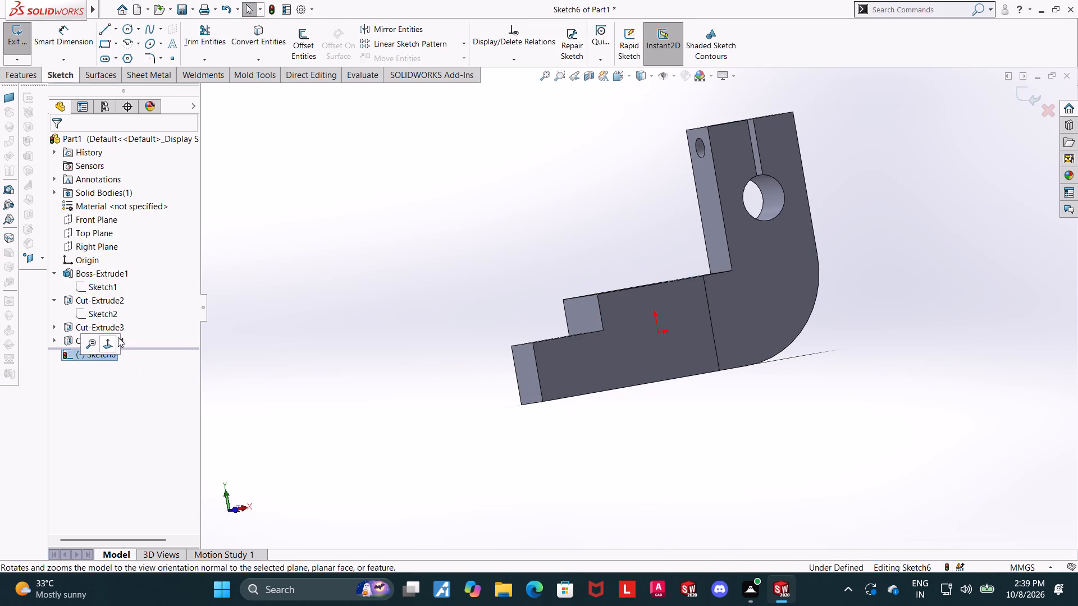
{"action": "left_click", "coordinate": [109, 346]}
{"action": "scroll", "coordinate": [381, 376], "scroll_direction": "up", "scroll_amount": 3}
{"action": "scroll", "coordinate": [398, 431], "scroll_direction": "down", "scroll_amount": 2}
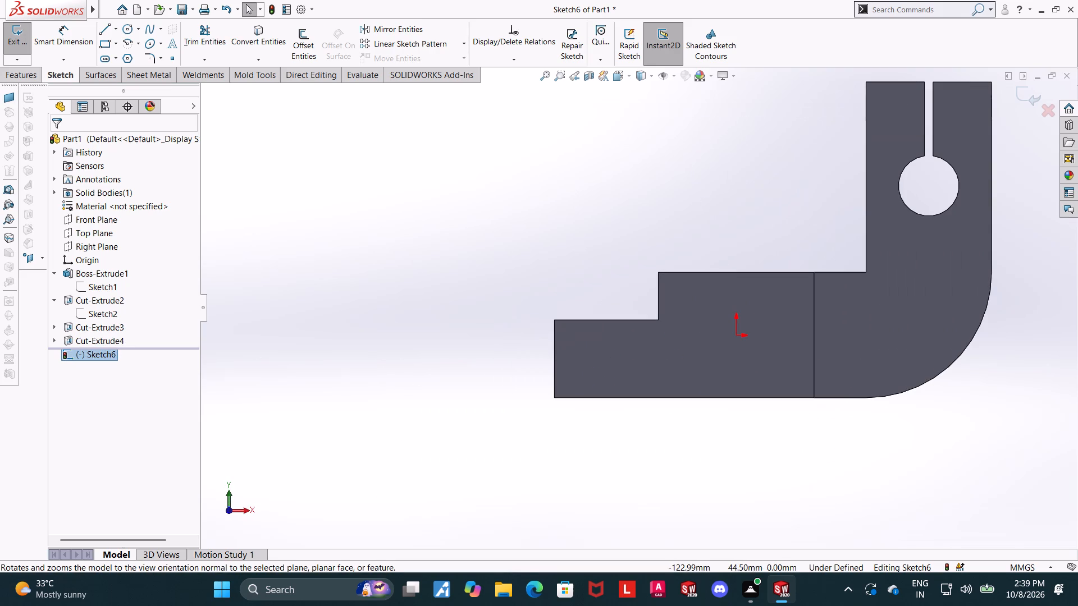
{"action": "left_click", "coordinate": [130, 43]}
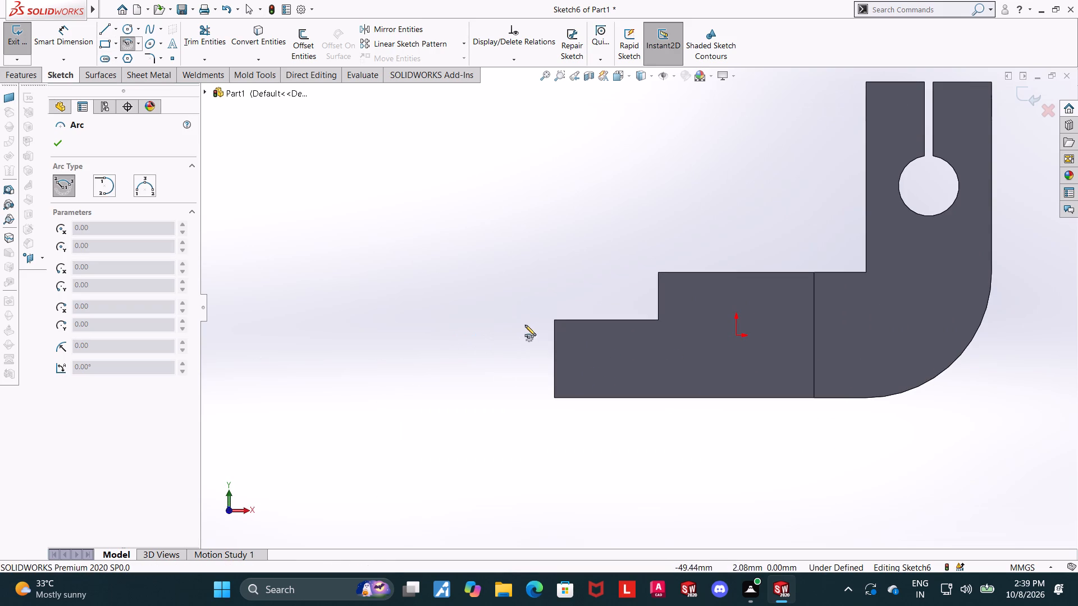
{"action": "left_click", "coordinate": [555, 320]}
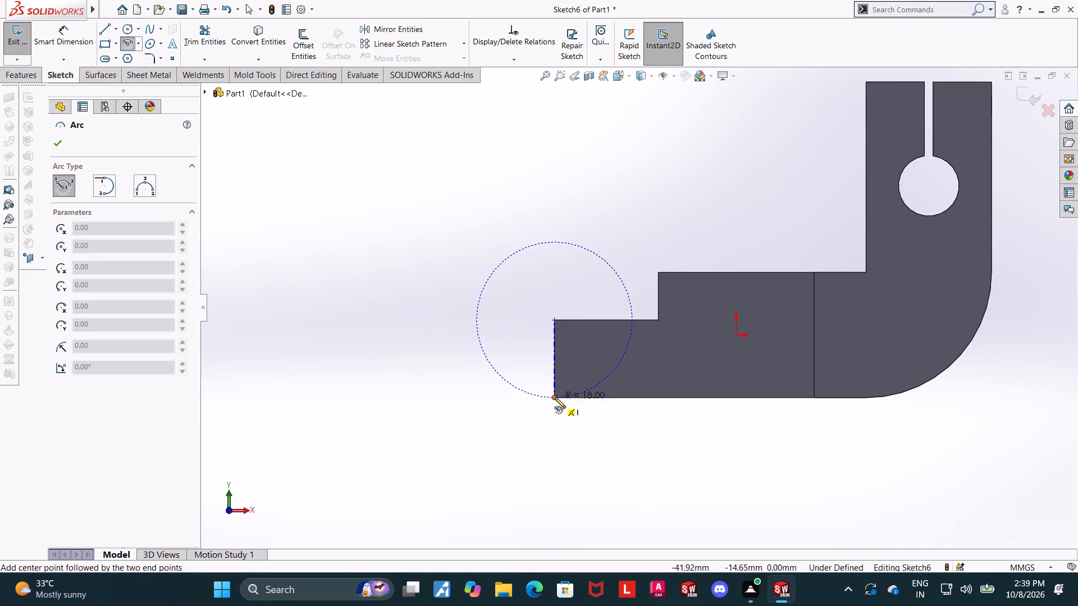
{"action": "left_click", "coordinate": [555, 397]}
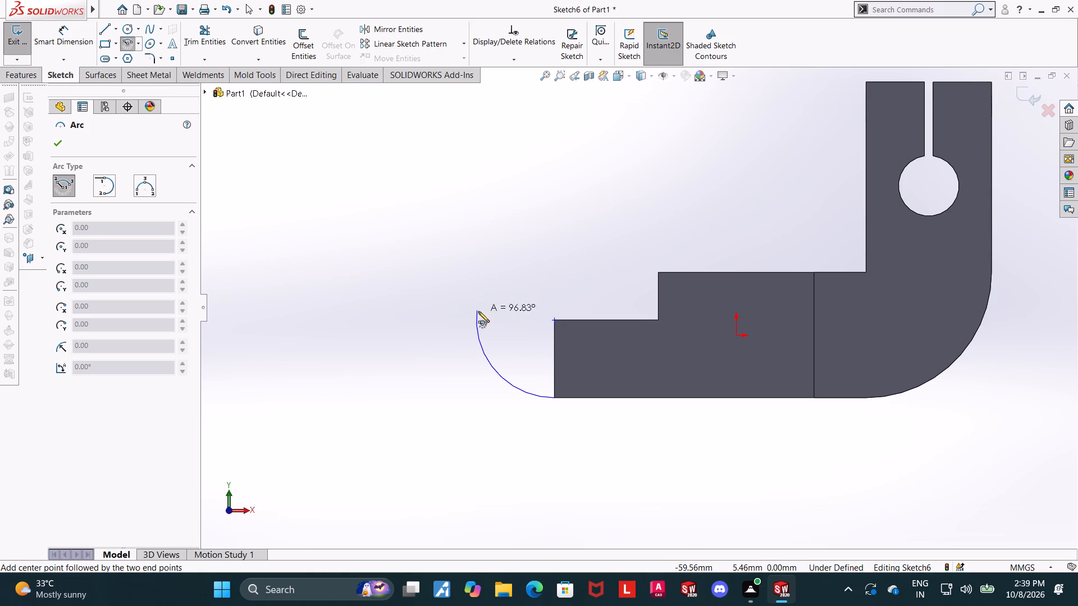
{"action": "left_click", "coordinate": [478, 319]}
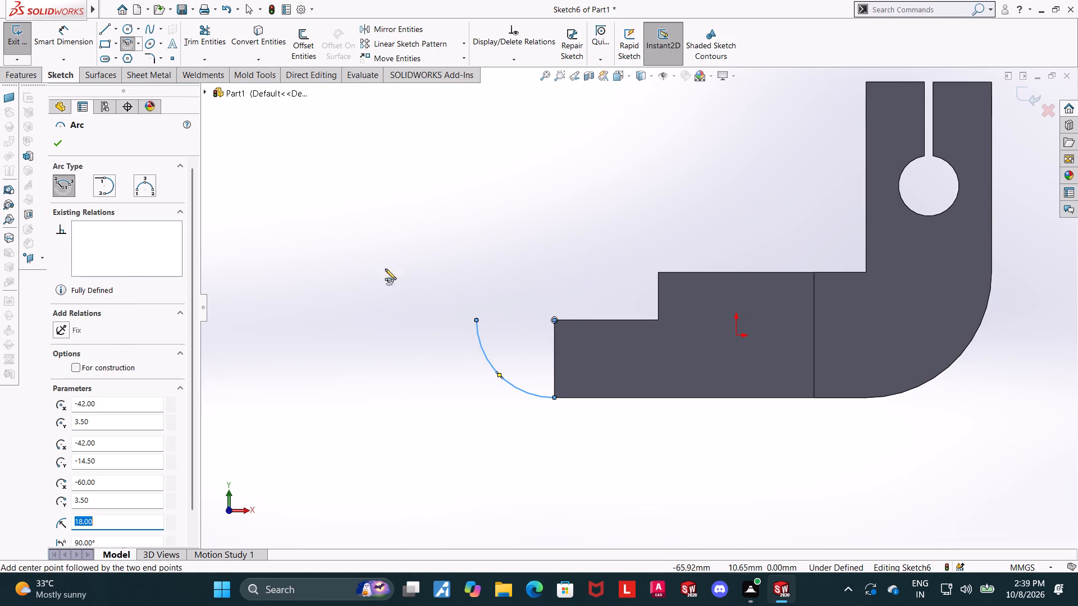
{"action": "key", "text": "Escape"}
Draw lines from the arc's upper end: about 6 mm up, 18 mm horizontally across, and back down to the low step's upper corner.
{"action": "left_click", "coordinate": [89, 29]}
{"action": "key", "text": "Escape"}
{"action": "left_click", "coordinate": [101, 30]}
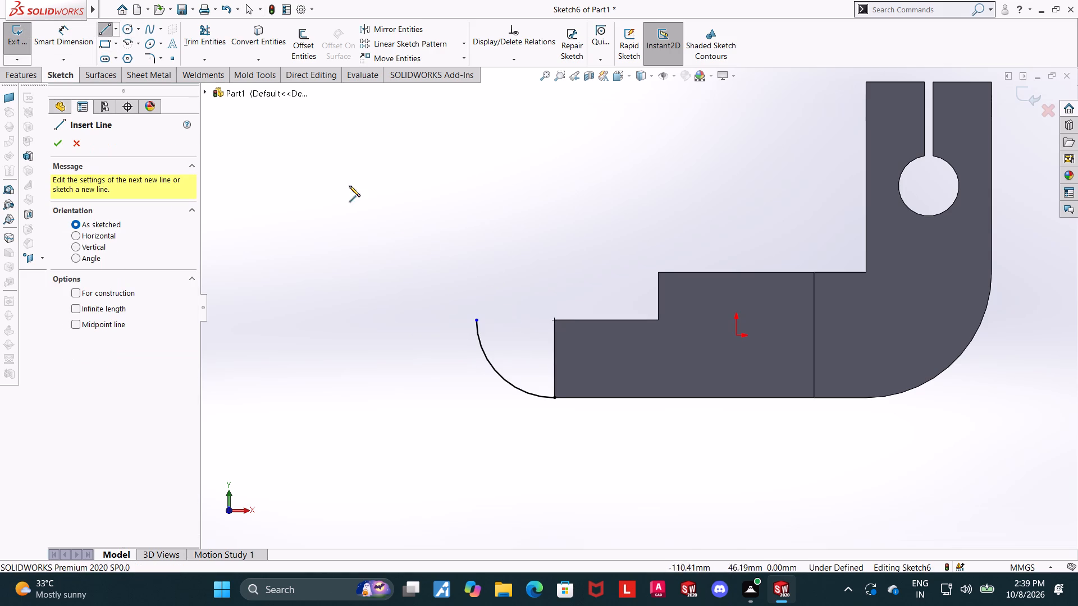
{"action": "left_click", "coordinate": [477, 322]}
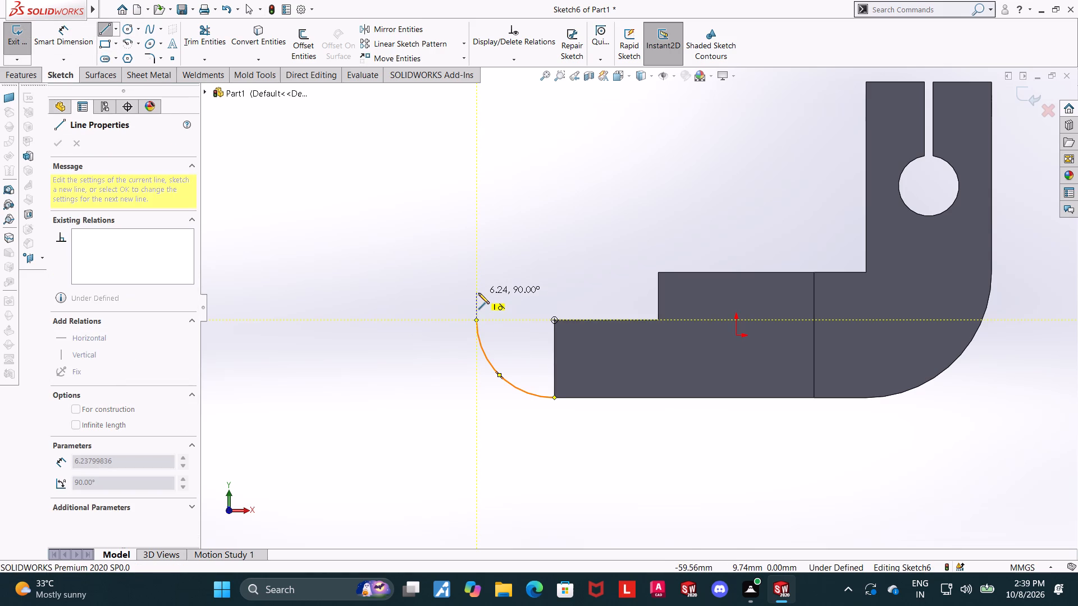
{"action": "left_click", "coordinate": [478, 293]}
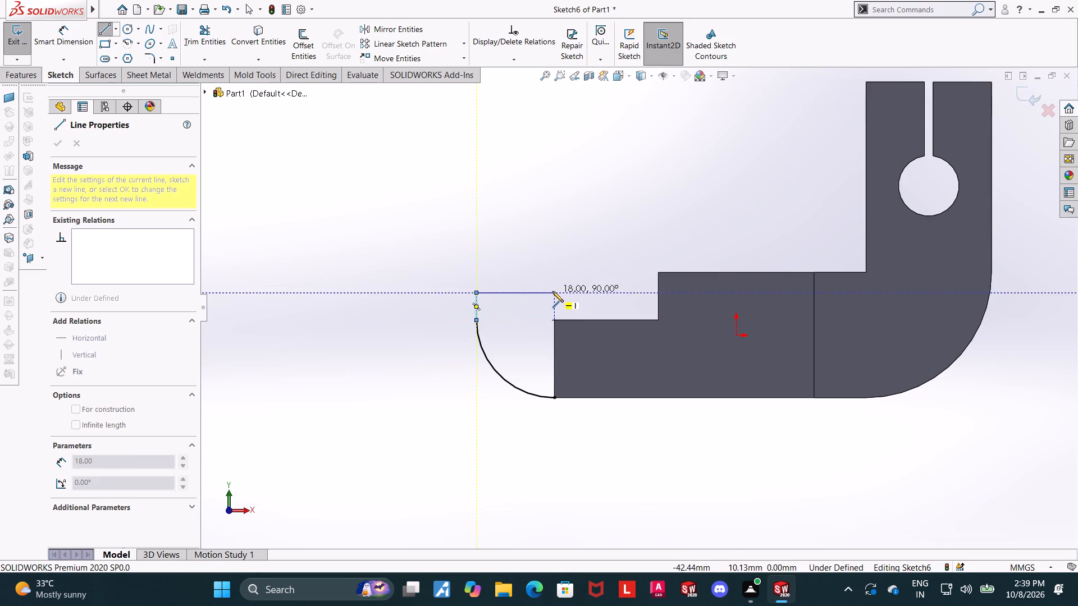
{"action": "left_click", "coordinate": [555, 291]}
{"action": "left_click", "coordinate": [553, 319]}
{"action": "key", "text": "Escape"}
{"action": "key", "text": "Escape"}
{"action": "key", "text": "Escape"}
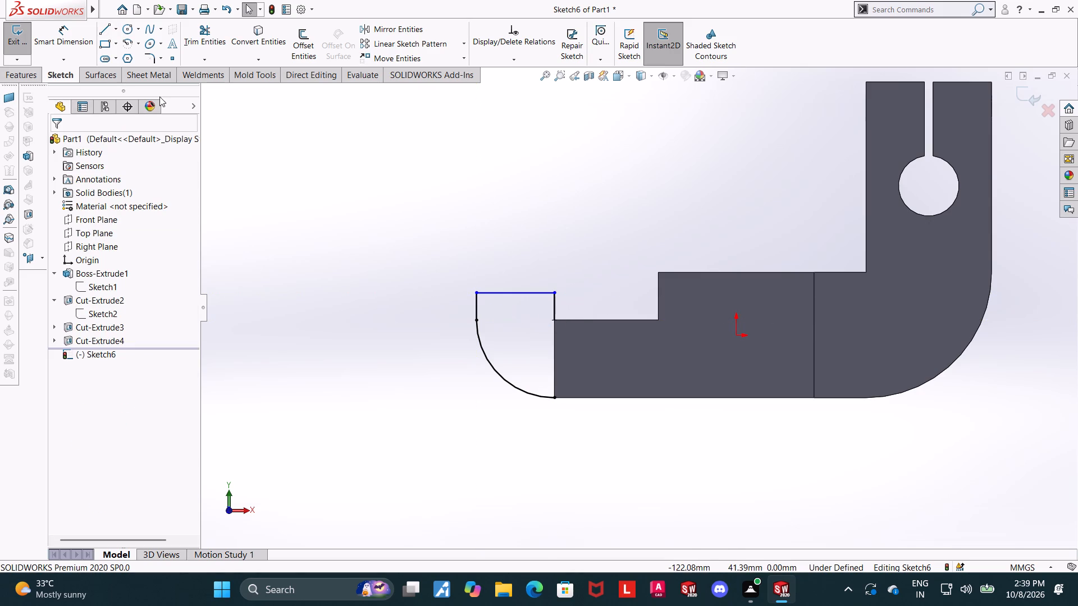
Dimension the height from the arc's upper endpoint to the top horizontal line as 5 mm.
{"action": "left_click", "coordinate": [74, 36]}
{"action": "left_click", "coordinate": [479, 319]}
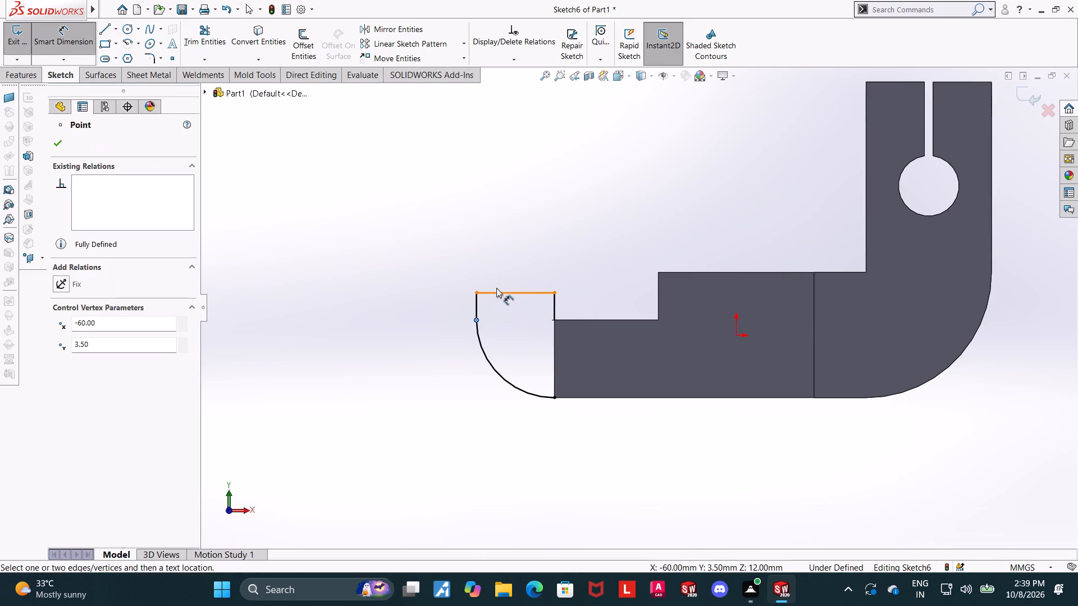
{"action": "left_click", "coordinate": [498, 293]}
{"action": "left_click", "coordinate": [609, 310]}
{"action": "key", "text": "5"}
{"action": "key", "text": "Return"}
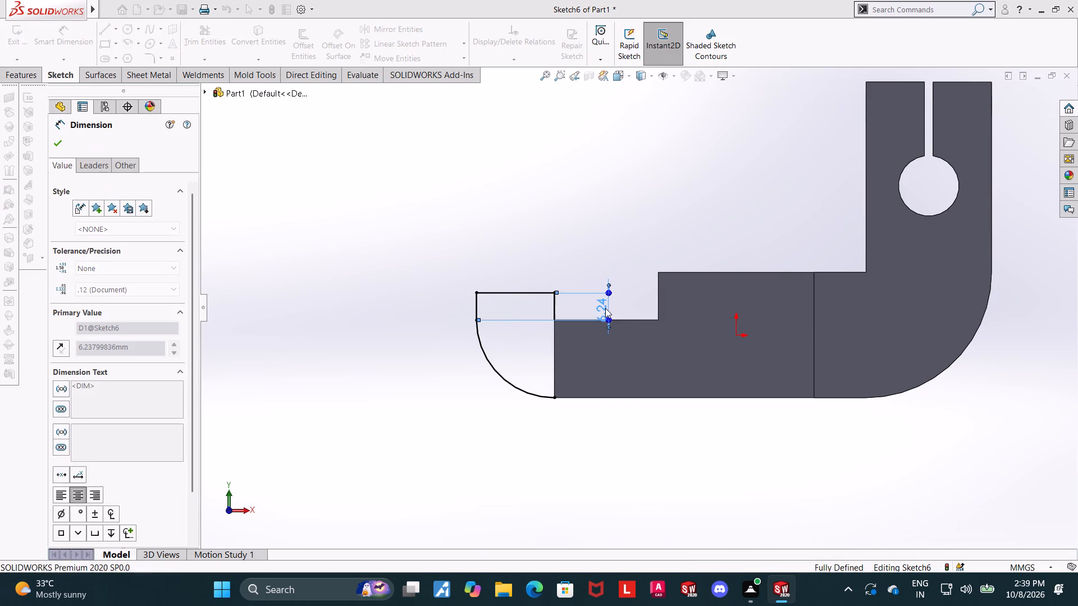
{"action": "key", "text": "Escape"}
{"action": "key", "text": "Escape"}
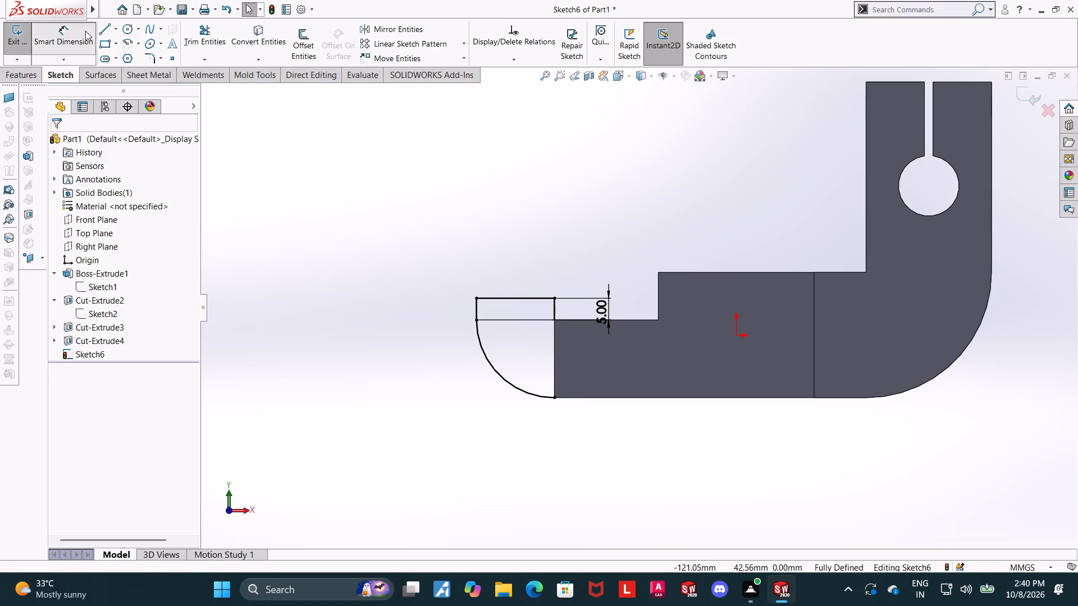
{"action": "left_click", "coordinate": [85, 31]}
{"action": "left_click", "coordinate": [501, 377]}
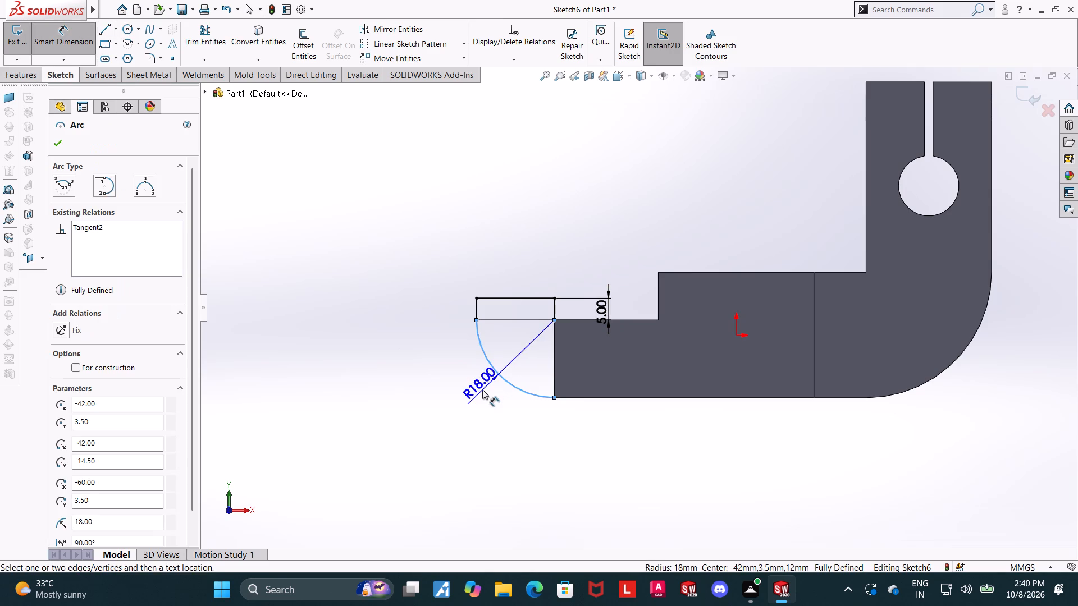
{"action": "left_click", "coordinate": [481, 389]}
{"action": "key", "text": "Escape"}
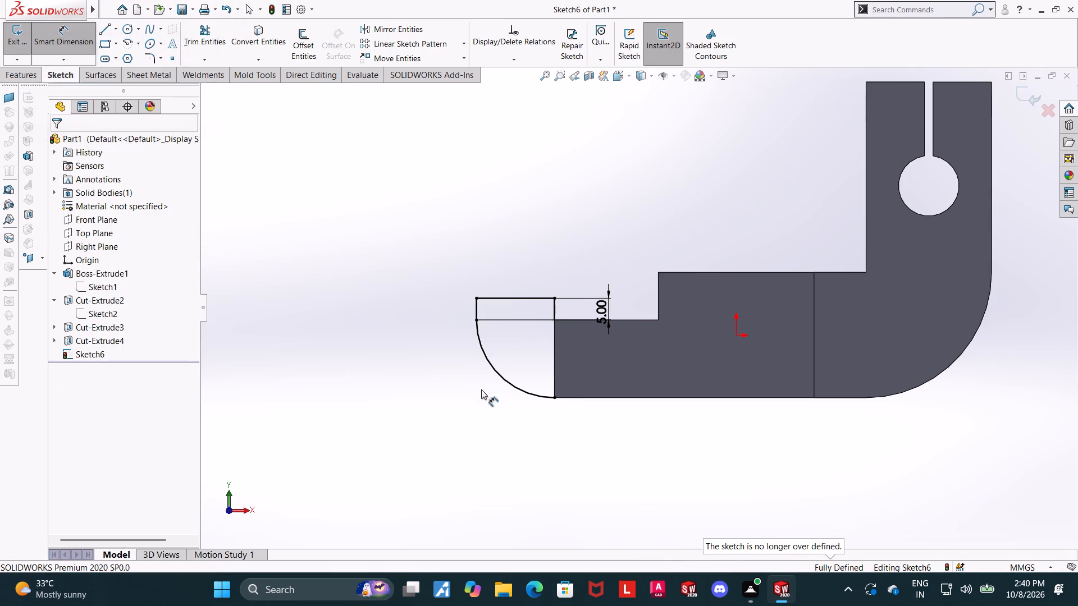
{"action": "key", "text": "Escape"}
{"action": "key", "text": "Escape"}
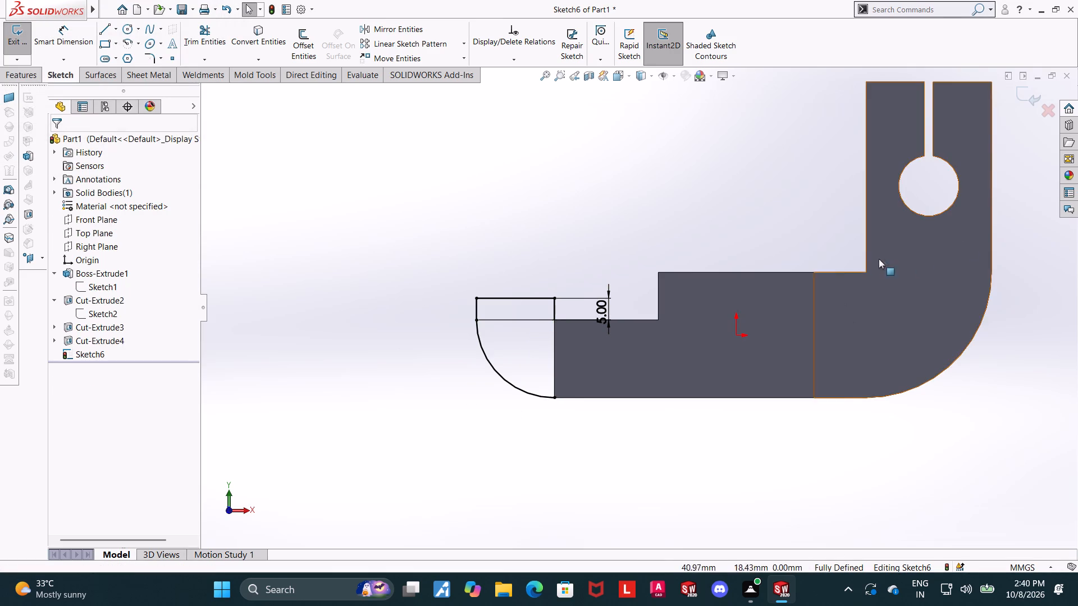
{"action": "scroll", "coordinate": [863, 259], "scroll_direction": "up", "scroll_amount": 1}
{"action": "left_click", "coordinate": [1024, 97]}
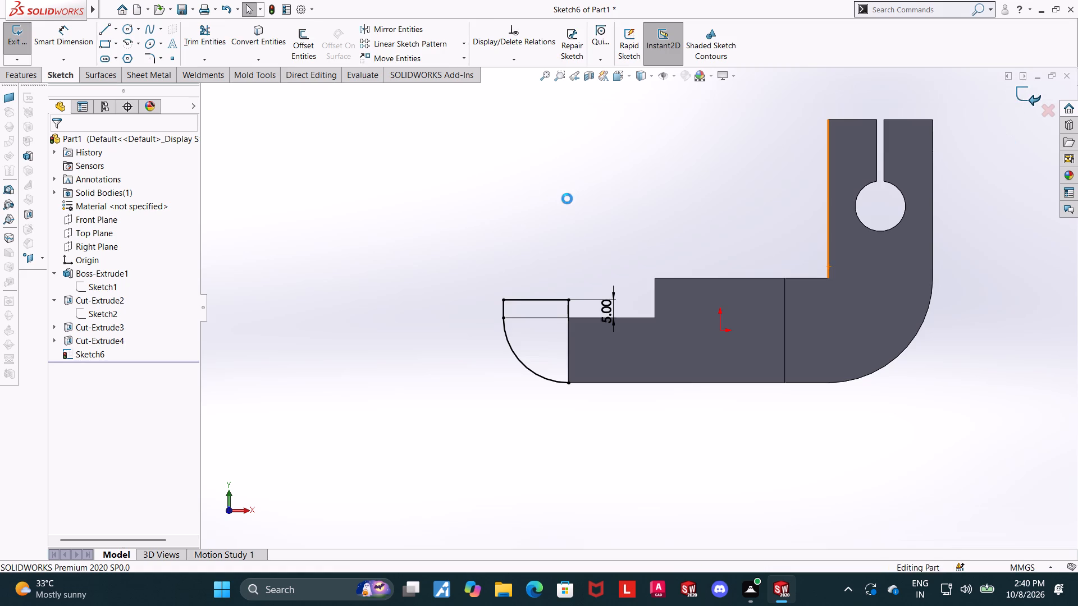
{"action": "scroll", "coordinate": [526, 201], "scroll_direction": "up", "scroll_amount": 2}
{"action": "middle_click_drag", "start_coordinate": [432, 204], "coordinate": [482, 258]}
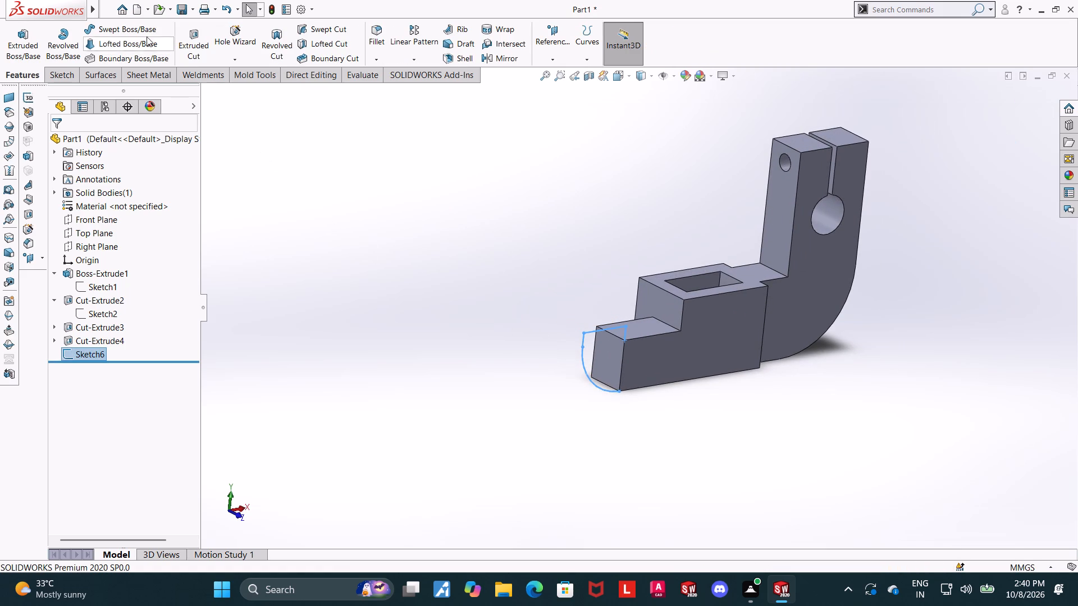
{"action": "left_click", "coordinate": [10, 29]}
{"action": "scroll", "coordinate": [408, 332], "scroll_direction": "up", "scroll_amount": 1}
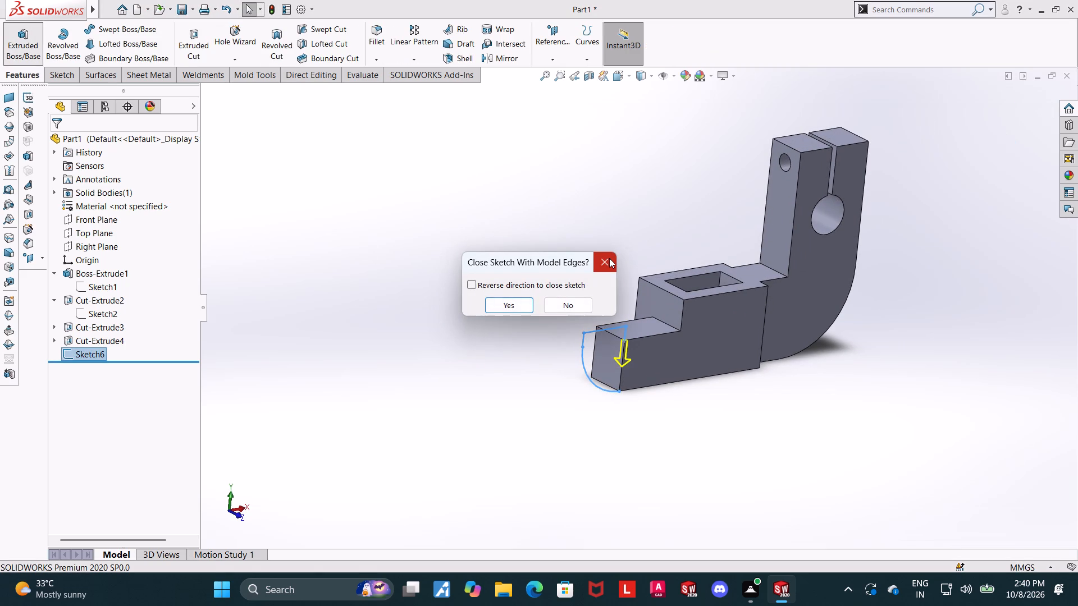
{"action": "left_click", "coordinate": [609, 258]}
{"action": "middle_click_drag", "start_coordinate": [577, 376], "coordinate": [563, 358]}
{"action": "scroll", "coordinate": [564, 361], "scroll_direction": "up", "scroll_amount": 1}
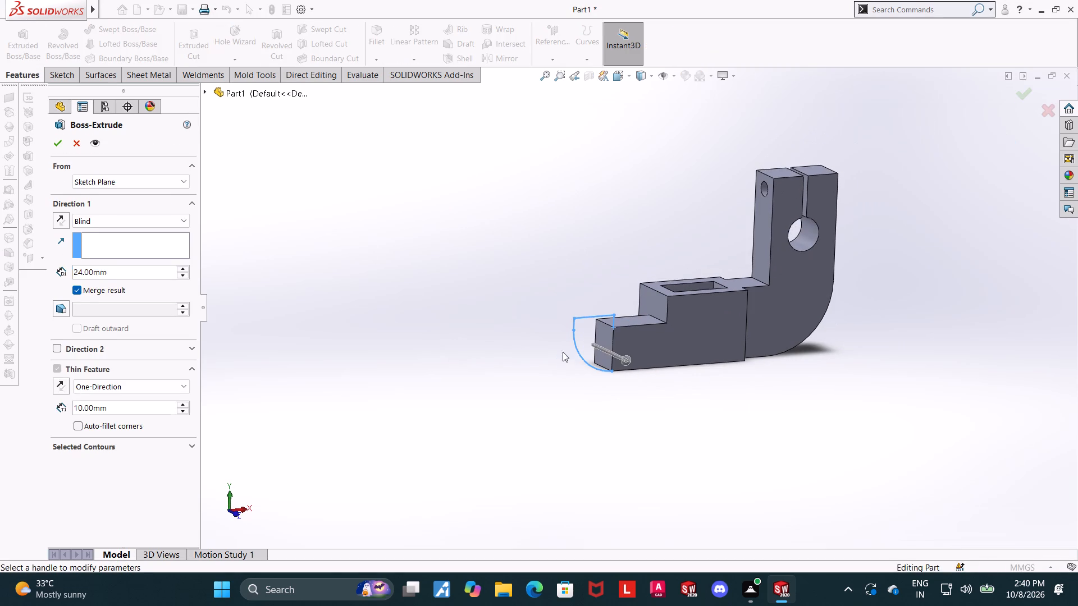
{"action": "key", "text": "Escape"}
Reopen the extension sketch, close its profile with an 18 mm vertical line along the low step's end edge, and exit the sketch.
{"action": "left_click", "coordinate": [89, 355]}
{"action": "left_click", "coordinate": [130, 342]}
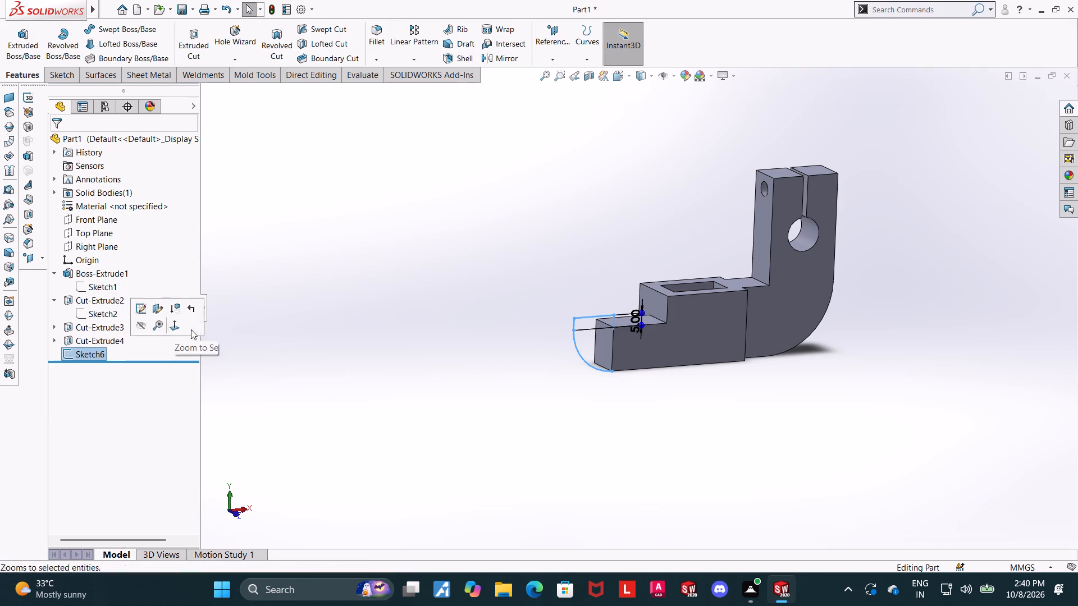
{"action": "key", "text": "Escape"}
{"action": "left_click", "coordinate": [79, 355]}
{"action": "left_click", "coordinate": [129, 336]}
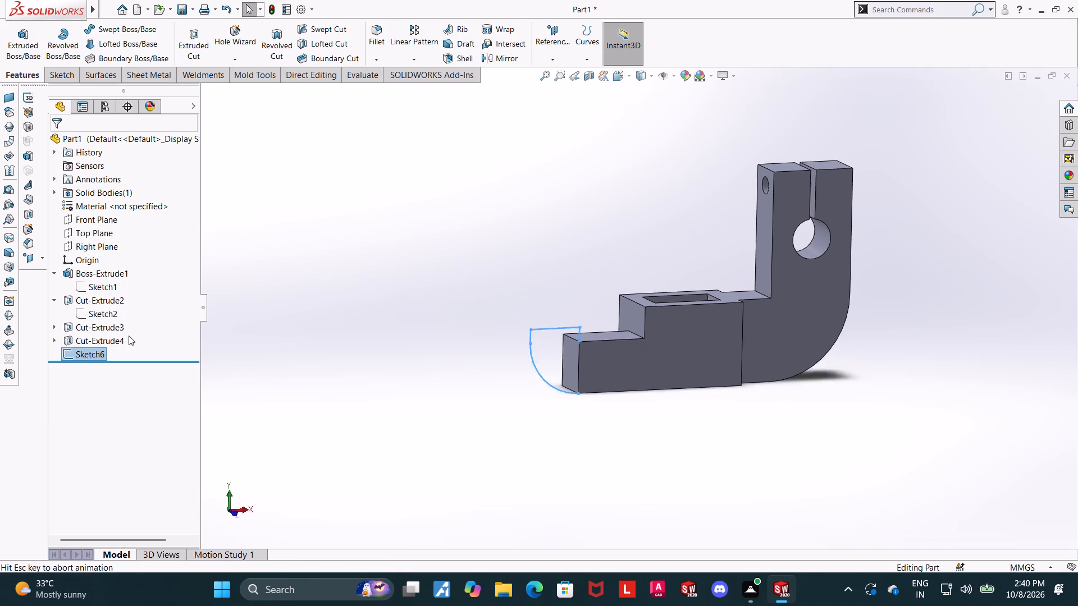
{"action": "left_click", "coordinate": [101, 353]}
{"action": "left_click", "coordinate": [113, 322]}
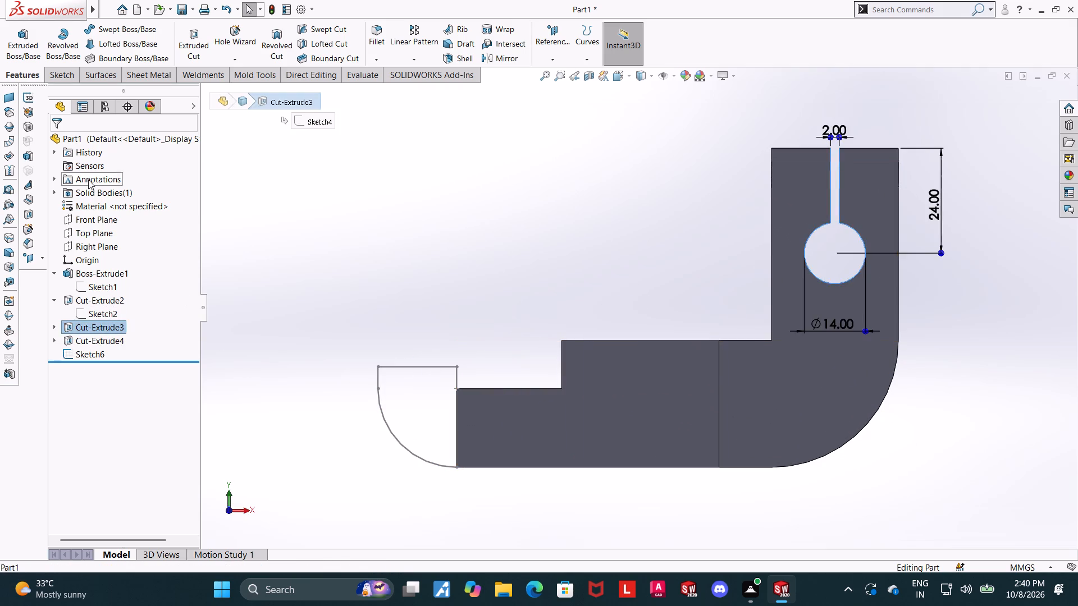
{"action": "key", "text": "Escape"}
{"action": "left_click", "coordinate": [96, 355]}
{"action": "left_click", "coordinate": [104, 319]}
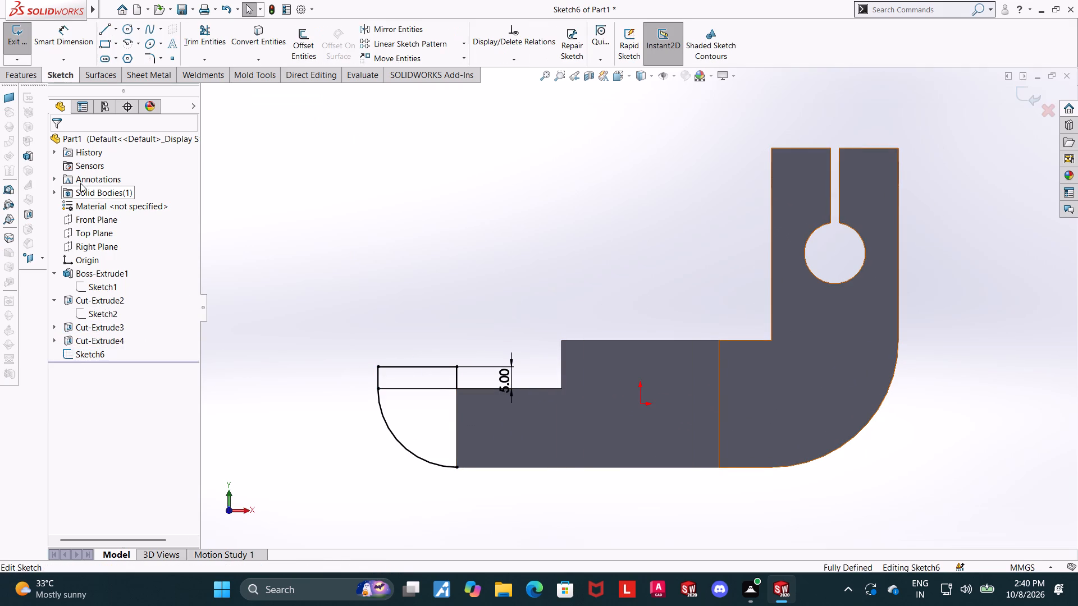
{"action": "left_click", "coordinate": [102, 24]}
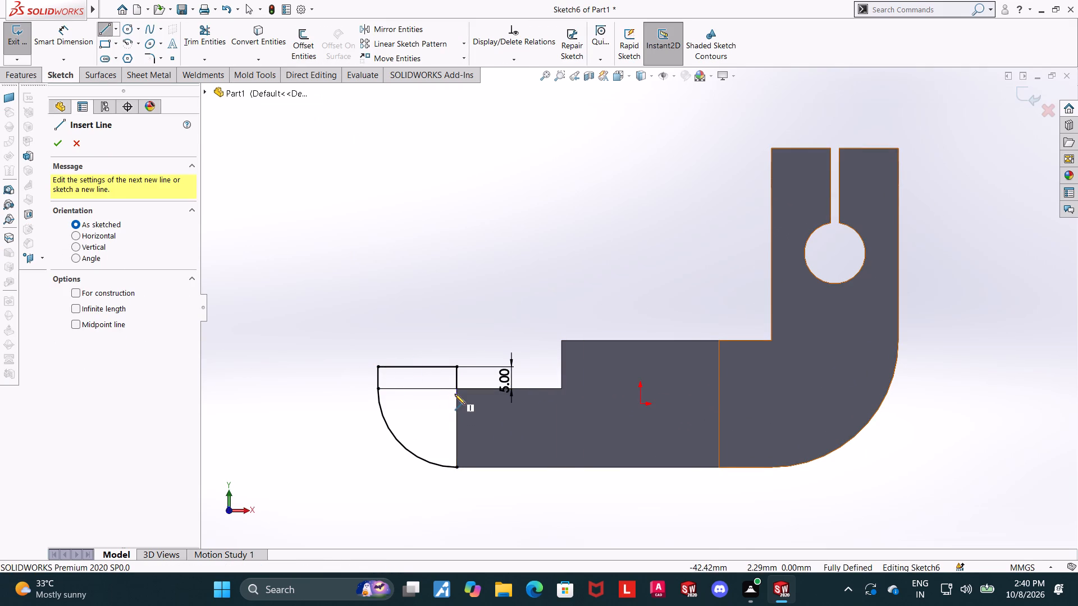
{"action": "left_click", "coordinate": [455, 391]}
{"action": "left_click", "coordinate": [455, 467]}
{"action": "key", "text": "Escape"}
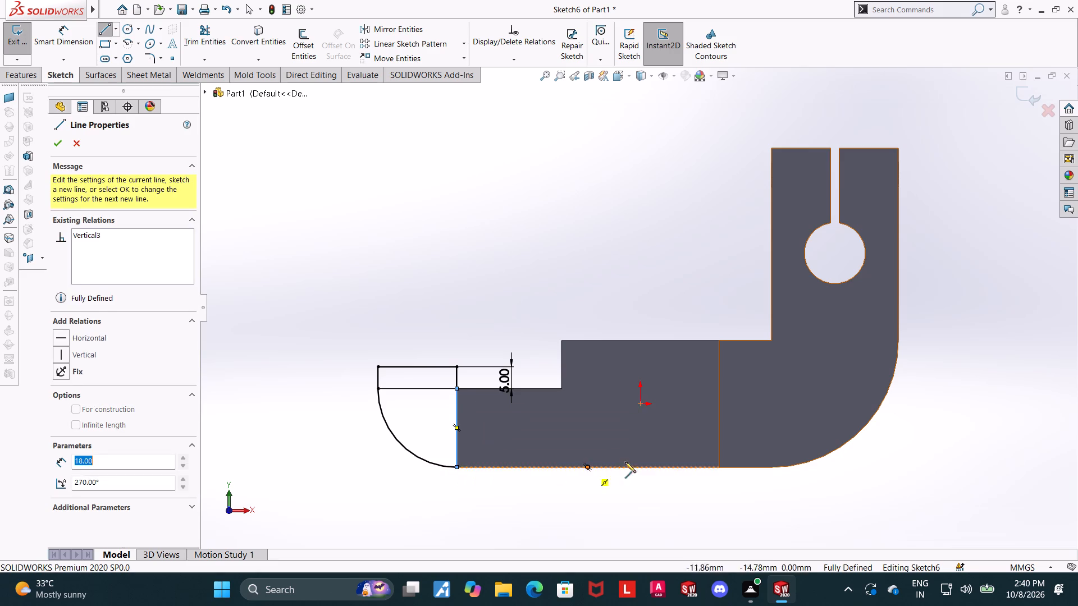
{"action": "key", "text": "Escape"}
{"action": "key", "text": "Escape"}
{"action": "key", "text": "Escape"}
{"action": "left_click", "coordinate": [1026, 89]}
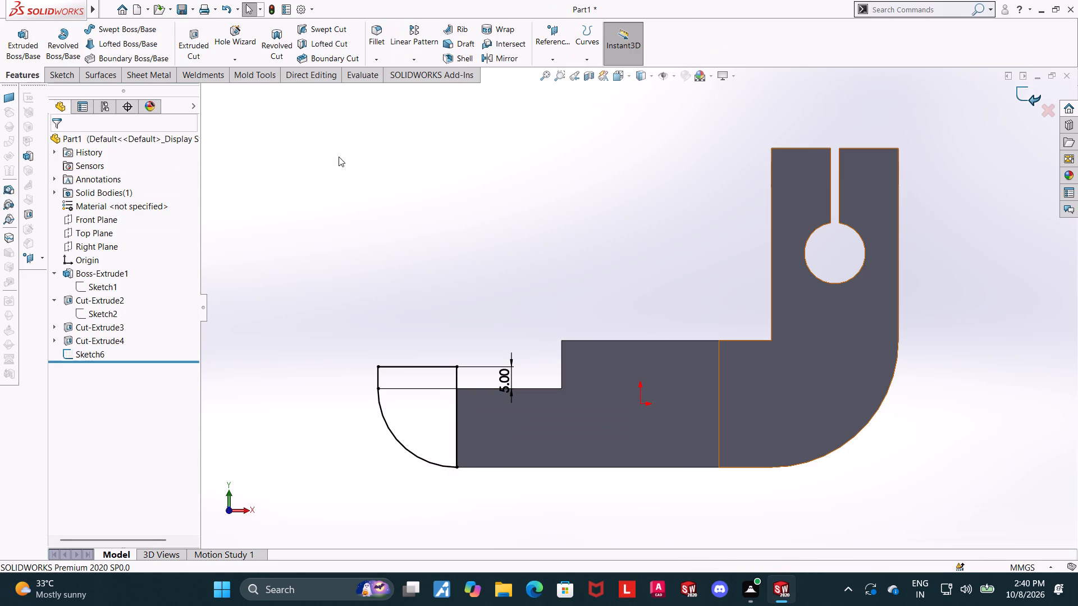
Extrude the closed extension profile in the reversed direction, Up To Surface, ending at the low step's opposite side face.
{"action": "middle_click_drag", "start_coordinate": [340, 157], "coordinate": [386, 194]}
{"action": "left_click", "coordinate": [25, 30]}
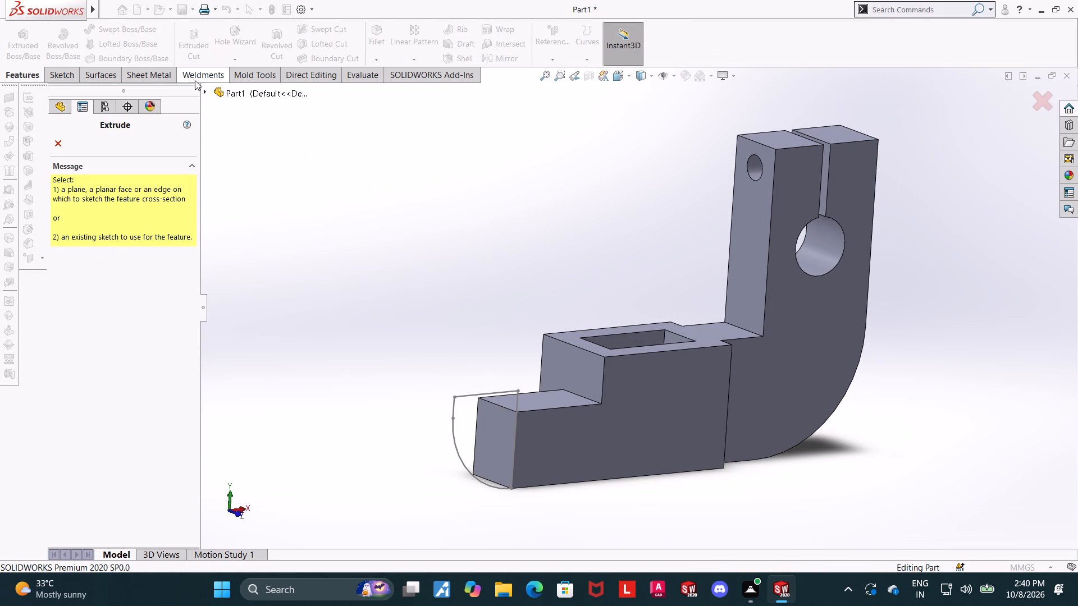
{"action": "left_click", "coordinate": [204, 85]}
{"action": "left_click", "coordinate": [258, 279]}
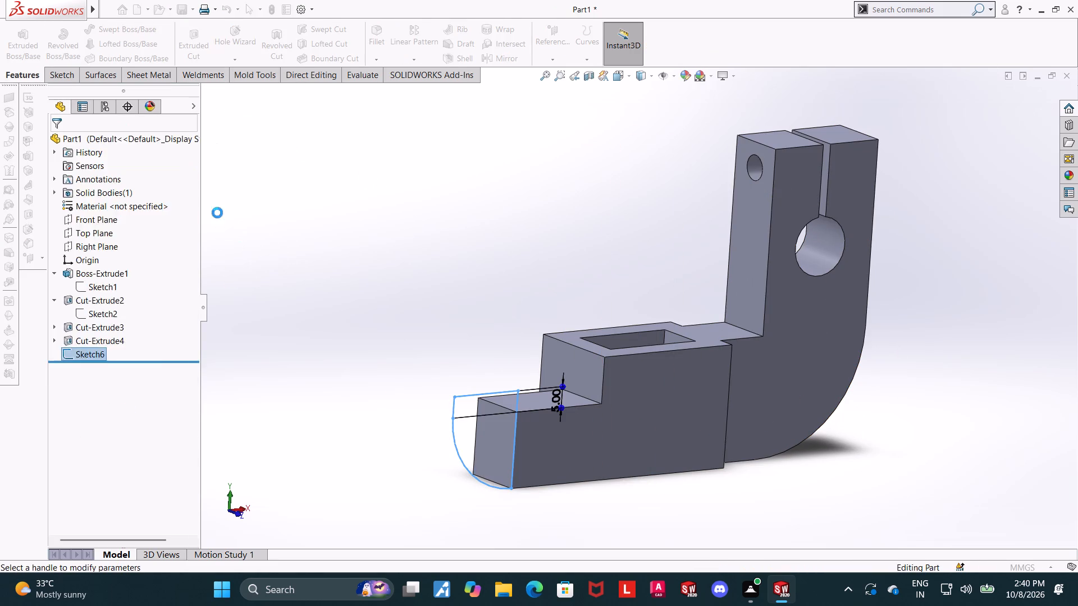
{"action": "left_click", "coordinate": [205, 91]}
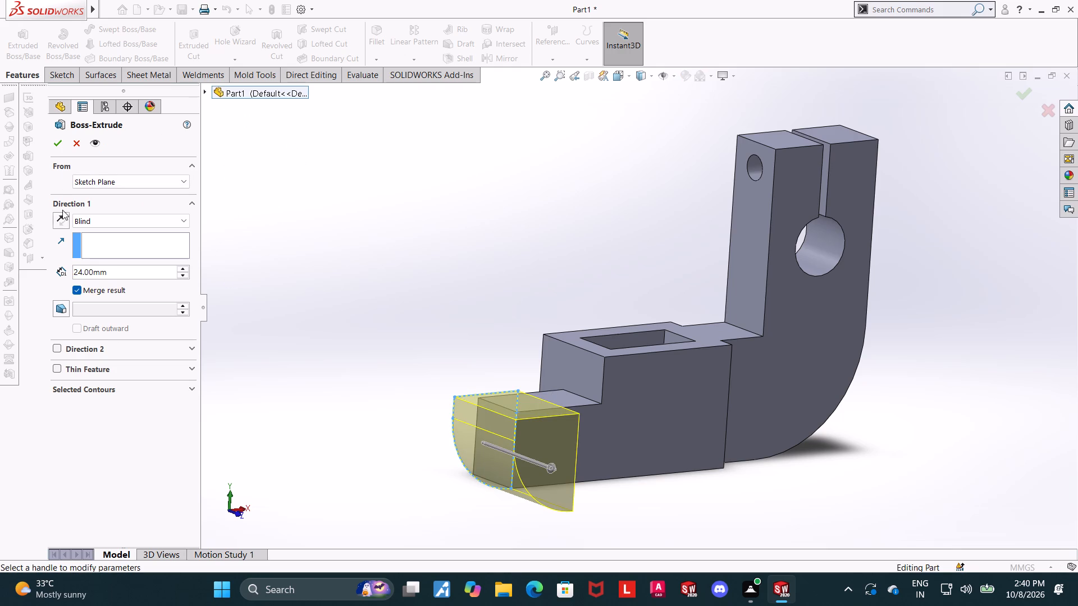
{"action": "left_click", "coordinate": [62, 213]}
{"action": "scroll", "coordinate": [355, 276], "scroll_direction": "up", "scroll_amount": 1}
{"action": "middle_click_drag", "start_coordinate": [358, 277], "coordinate": [381, 339]}
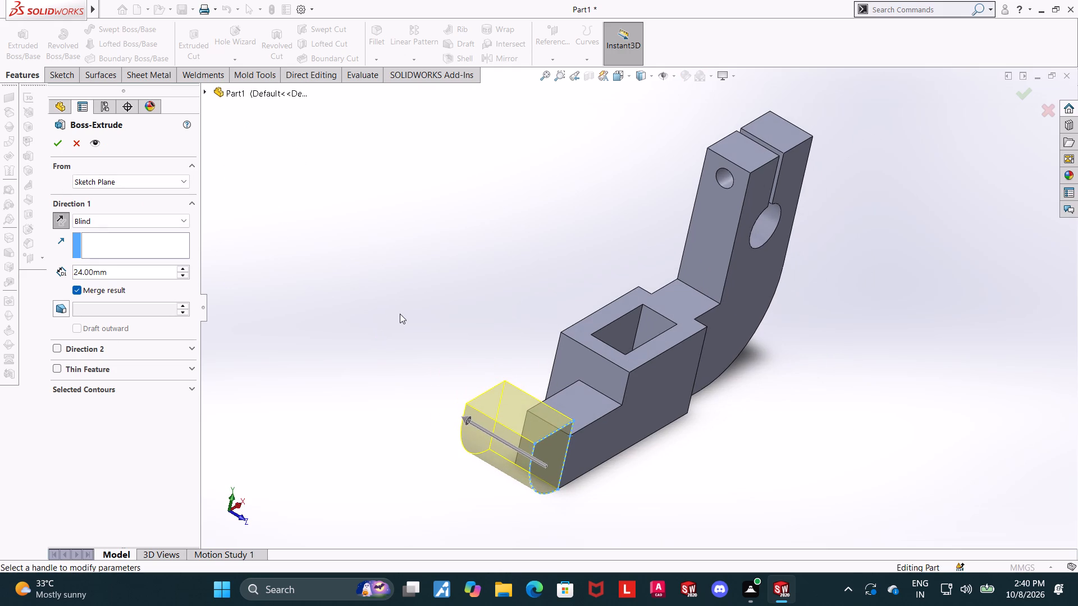
{"action": "left_click", "coordinate": [98, 222]}
{"action": "left_click", "coordinate": [103, 248]}
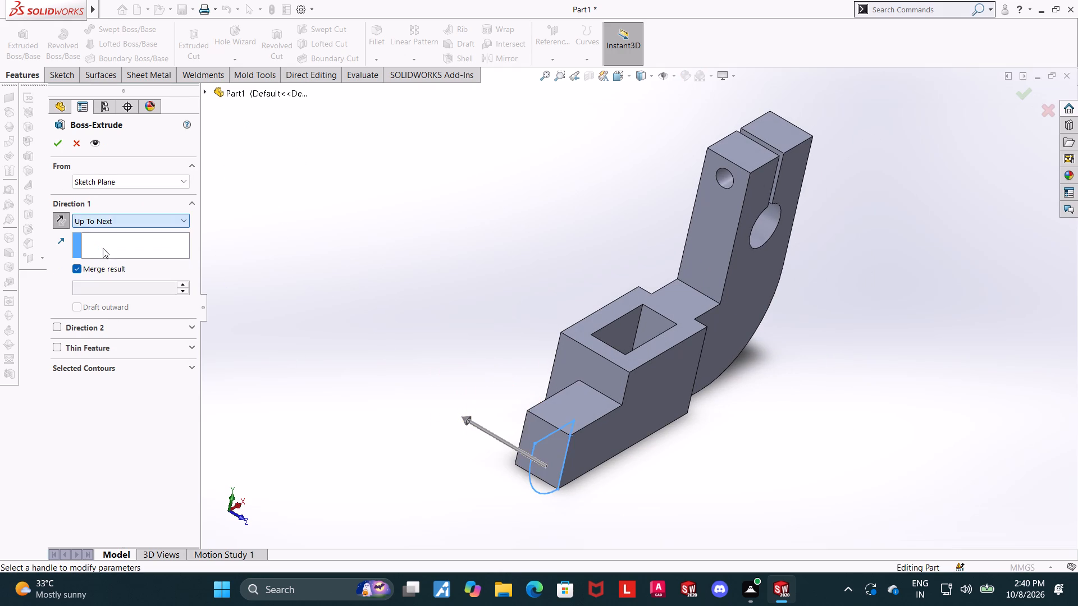
{"action": "left_click", "coordinate": [103, 220]}
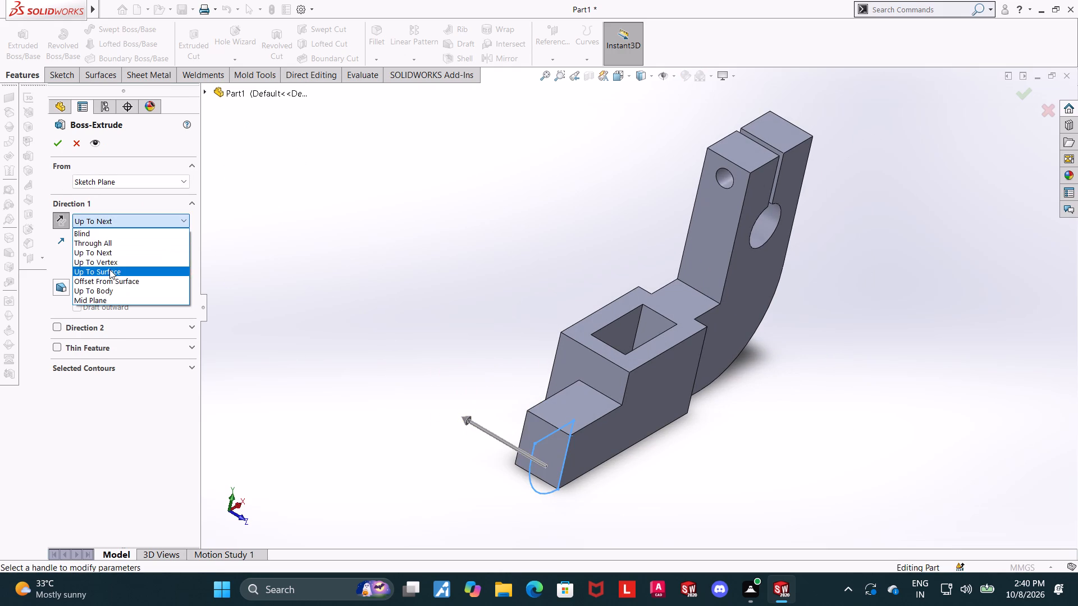
{"action": "left_click", "coordinate": [109, 269]}
{"action": "middle_click_drag", "start_coordinate": [342, 307], "coordinate": [409, 374]}
{"action": "left_click", "coordinate": [591, 440]}
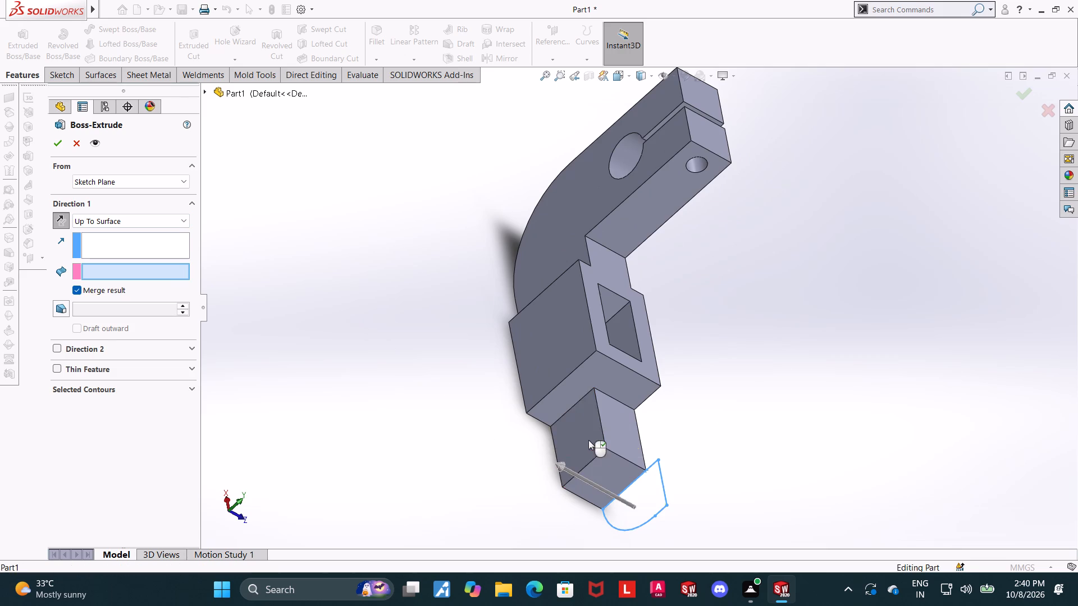
{"action": "middle_click_drag", "start_coordinate": [764, 389], "coordinate": [634, 316]}
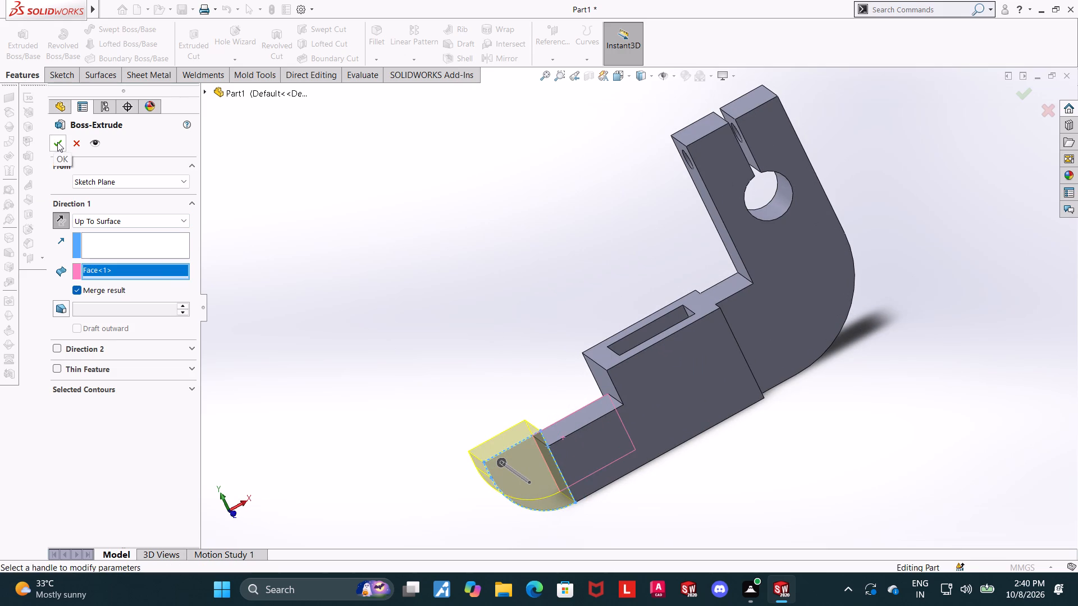
{"action": "left_click", "coordinate": [57, 142]}
Start a new sketch on the curved extension's flat end face and view it face-on.
{"action": "scroll", "coordinate": [478, 302], "scroll_direction": "up", "scroll_amount": 2}
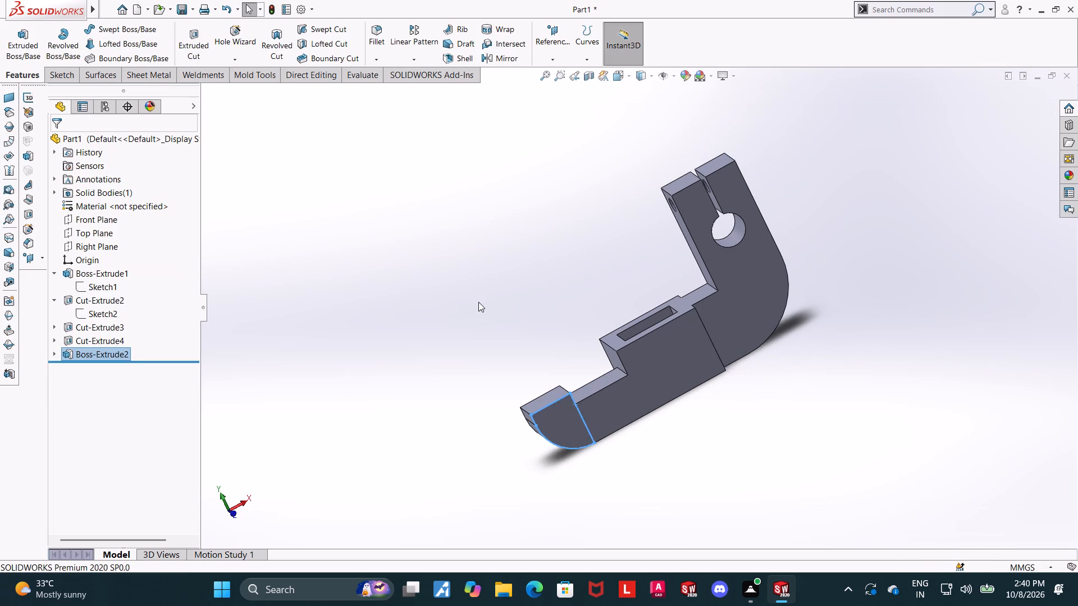
{"action": "left_click", "coordinate": [478, 302]}
{"action": "middle_click_drag", "start_coordinate": [478, 302], "coordinate": [492, 252]}
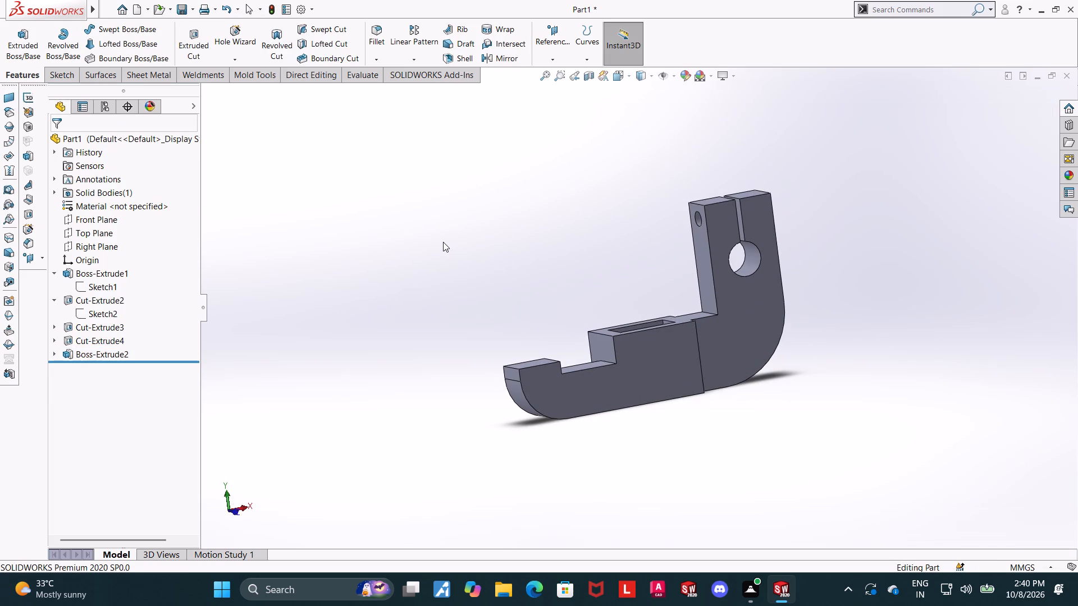
{"action": "middle_click_drag", "start_coordinate": [469, 253], "coordinate": [554, 221]}
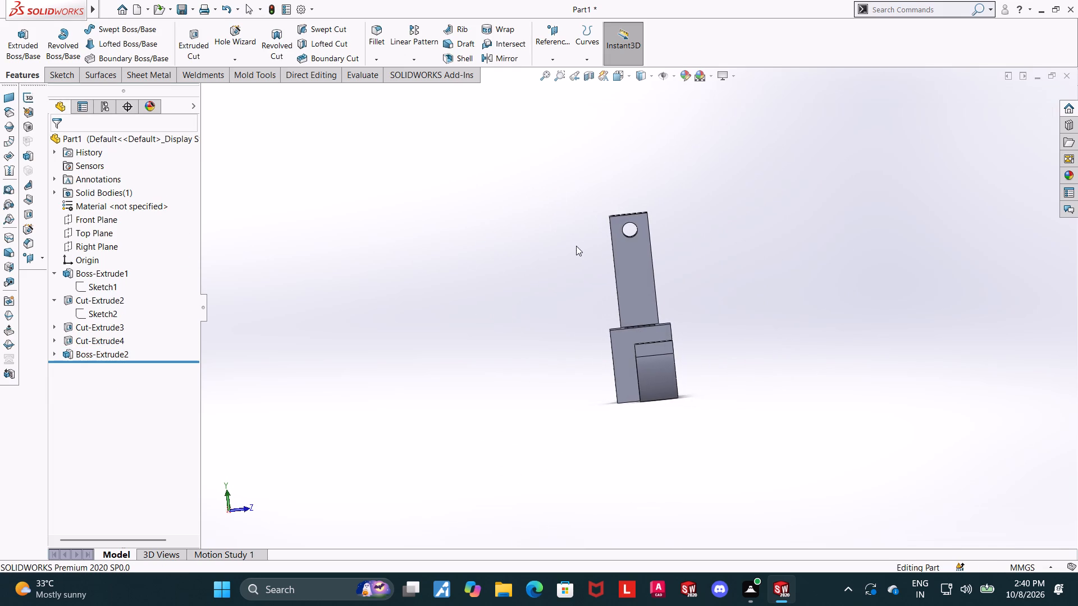
{"action": "left_click", "coordinate": [657, 350]}
{"action": "left_click", "coordinate": [706, 318]}
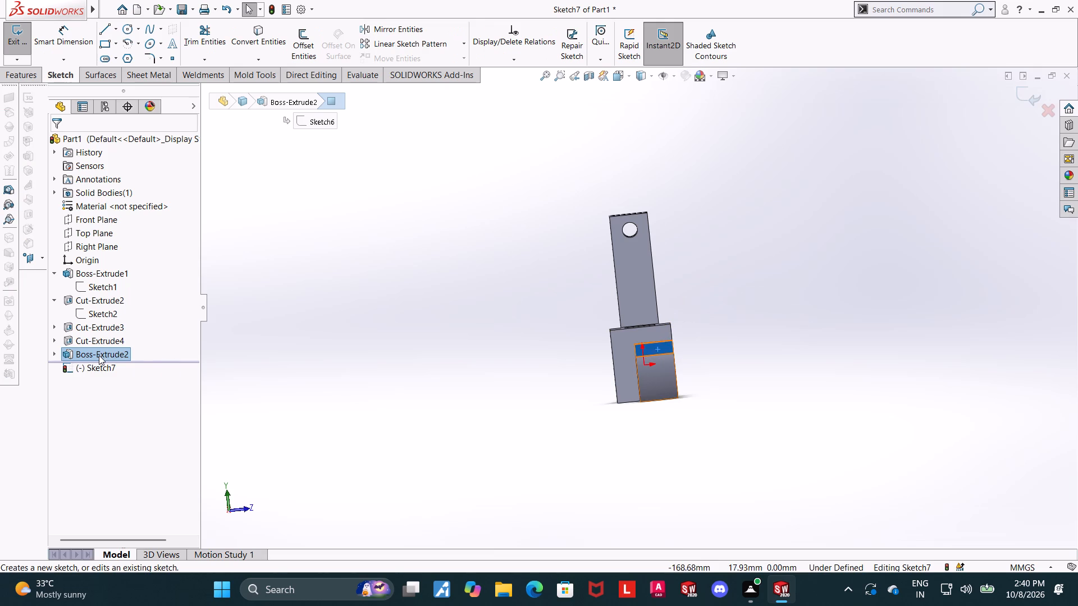
{"action": "left_click", "coordinate": [103, 368]}
{"action": "left_click", "coordinate": [126, 354]}
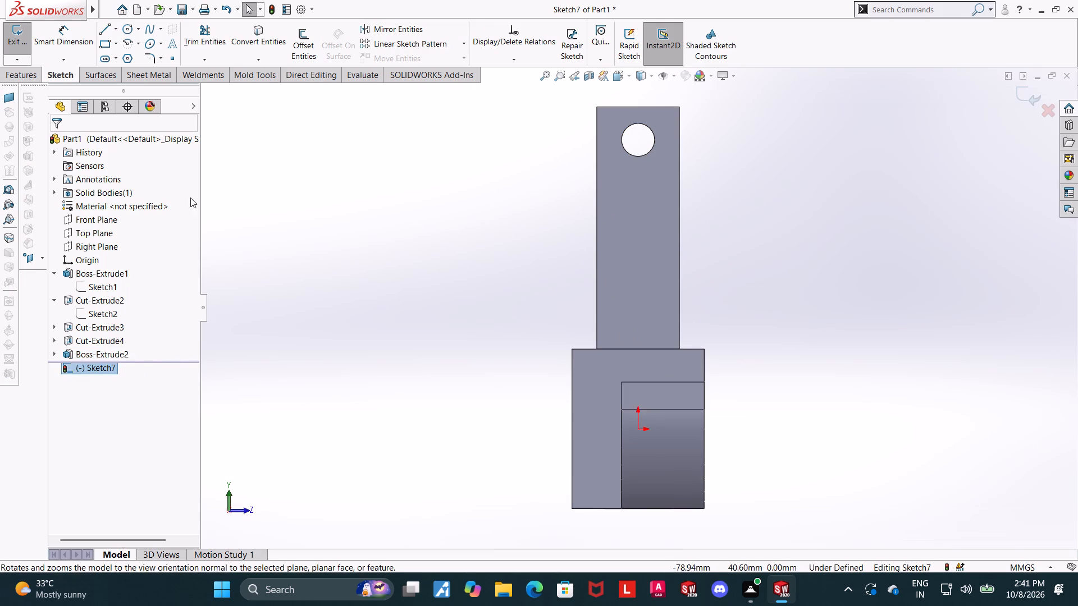
Draw a closed four-line profile: about 42 mm slanted up from the end face's upper corner, about 17 mm across, down to the opposite corner, 15 mm back.
{"action": "left_click", "coordinate": [102, 26]}
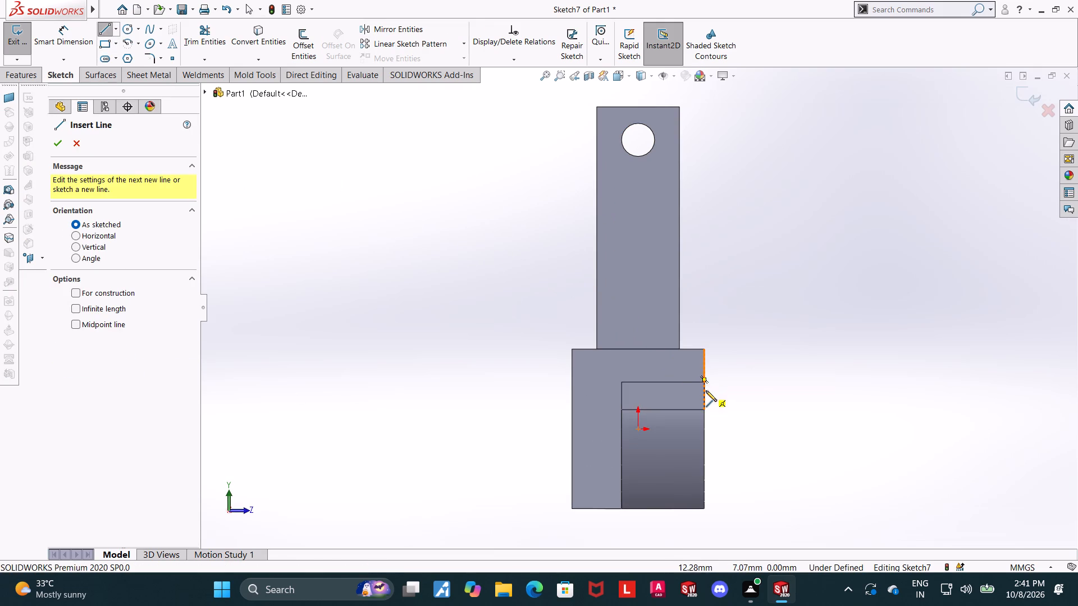
{"action": "scroll", "coordinate": [689, 366], "scroll_direction": "up", "scroll_amount": 2}
{"action": "left_click", "coordinate": [627, 359]}
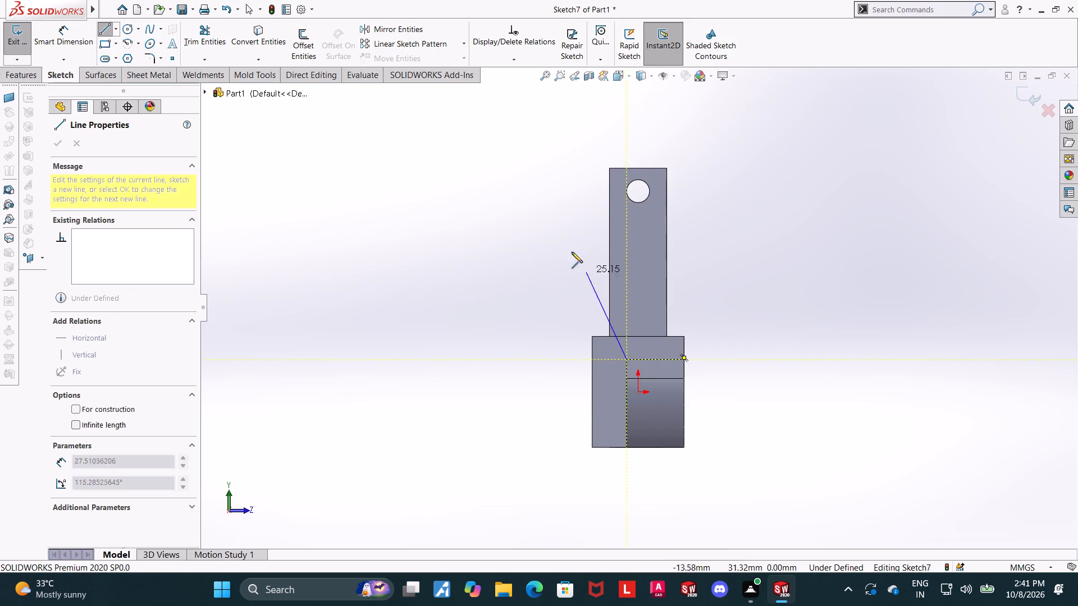
{"action": "left_click", "coordinate": [529, 232]}
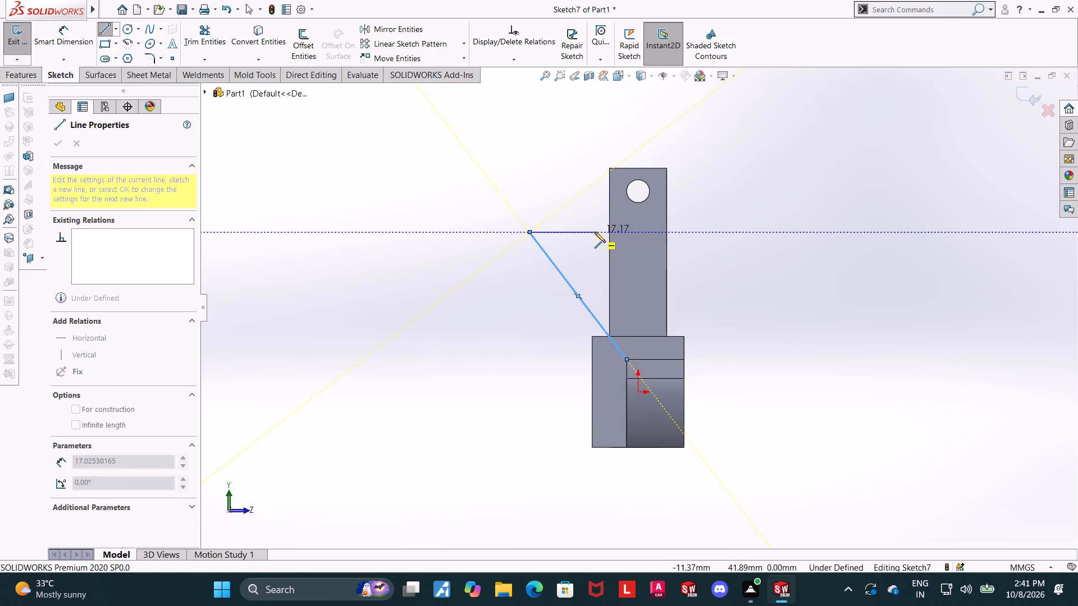
{"action": "left_click", "coordinate": [595, 231]}
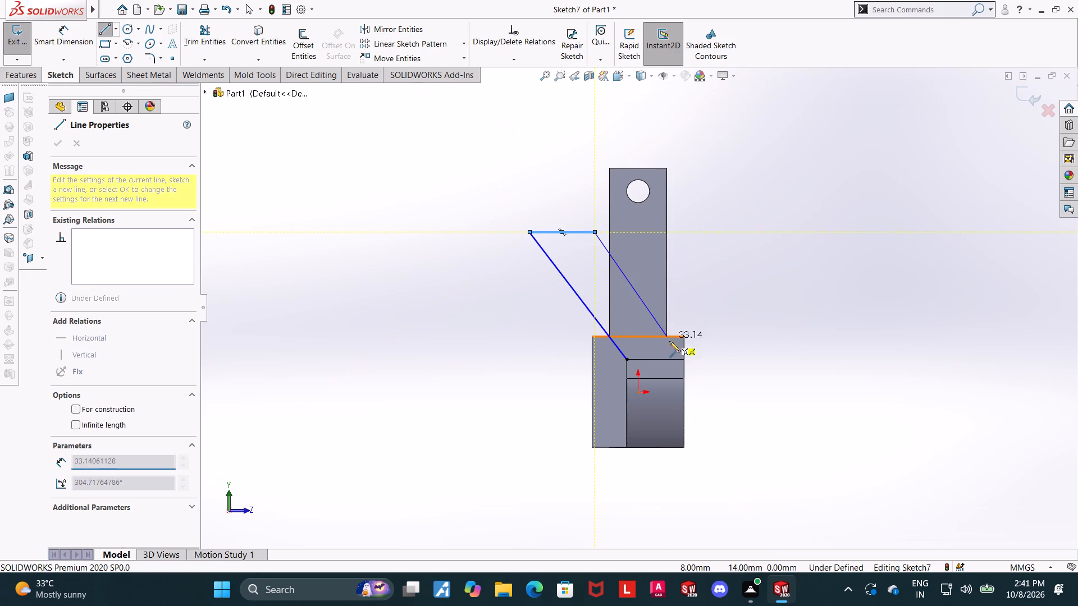
{"action": "scroll", "coordinate": [678, 345], "scroll_direction": "up", "scroll_amount": 2}
{"action": "scroll", "coordinate": [676, 334], "scroll_direction": "down", "scroll_amount": 6}
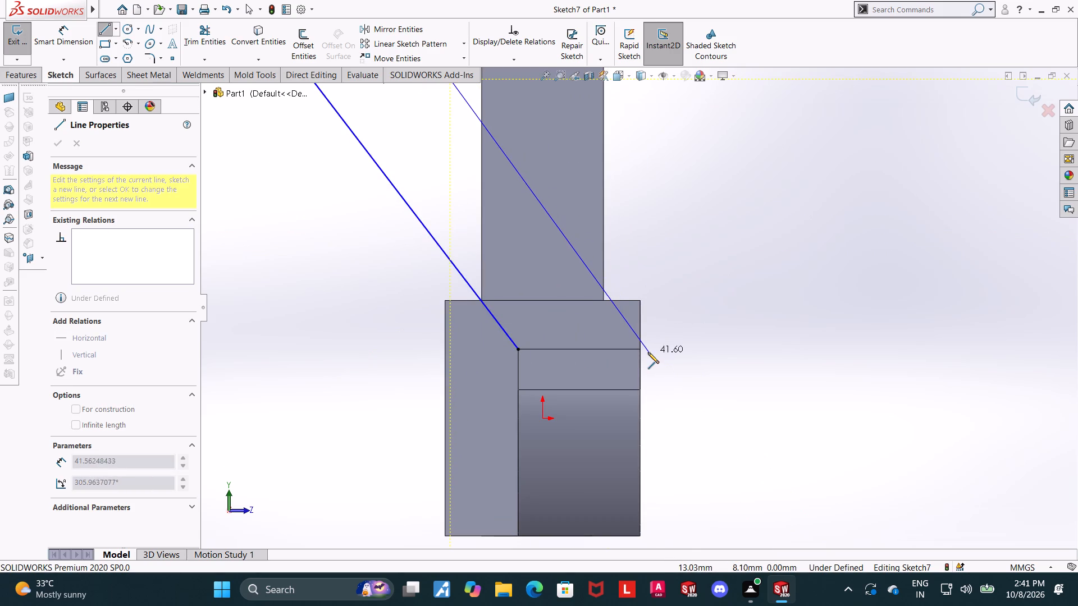
{"action": "left_click", "coordinate": [641, 350]}
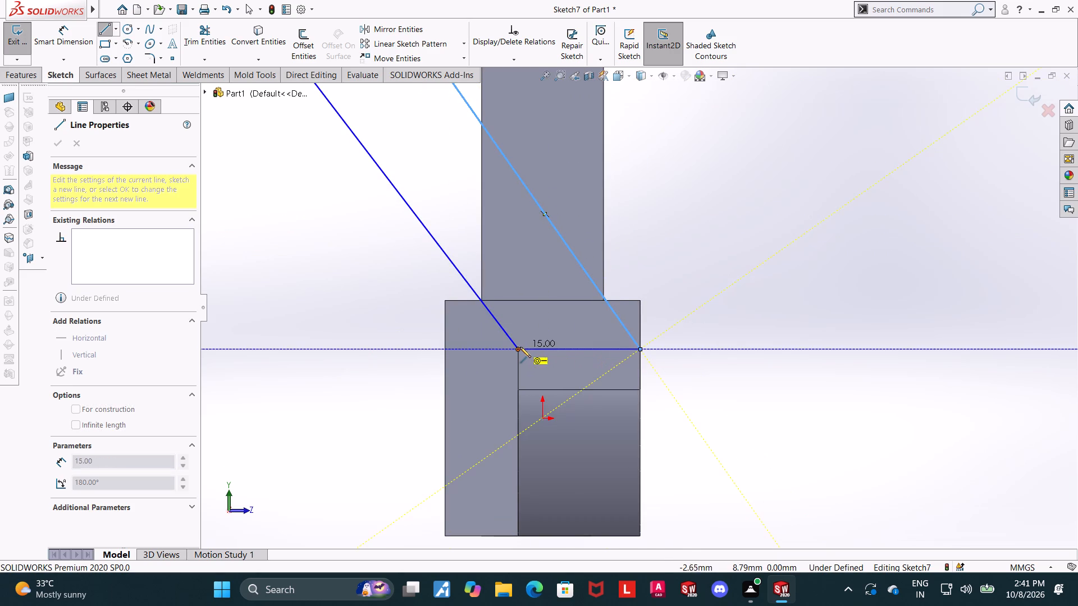
{"action": "left_click", "coordinate": [519, 347]}
{"action": "key", "text": "Escape"}
{"action": "key", "text": "Escape"}
{"action": "scroll", "coordinate": [577, 336], "scroll_direction": "down", "scroll_amount": 4}
{"action": "scroll", "coordinate": [541, 324], "scroll_direction": "up", "scroll_amount": 6}
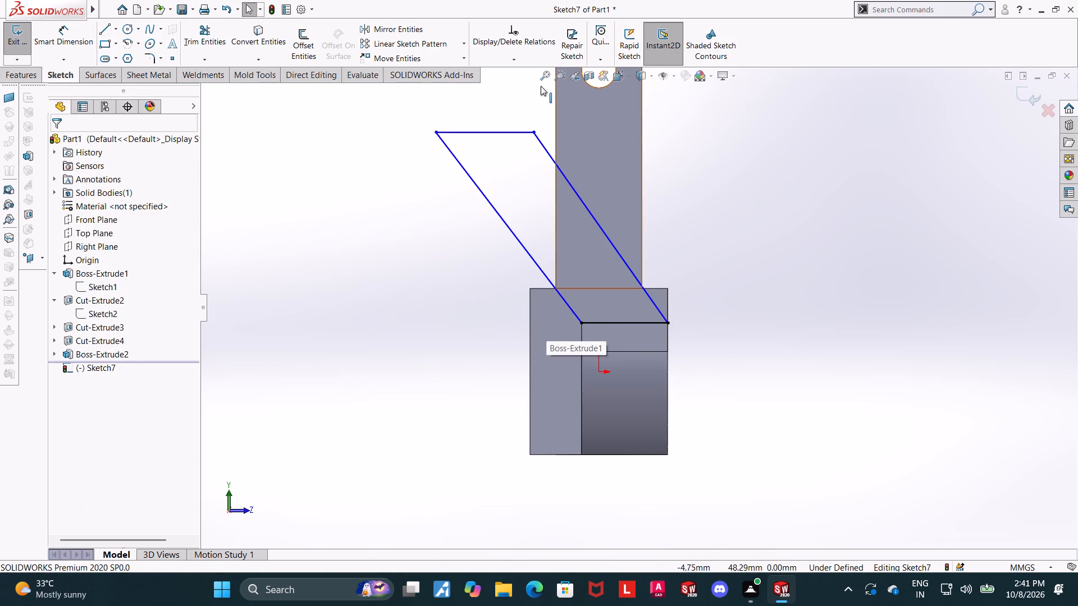
Dimension the horizontal offset between the outer slanted line's upper and lower endpoints as 18 mm.
{"action": "left_click", "coordinate": [75, 43]}
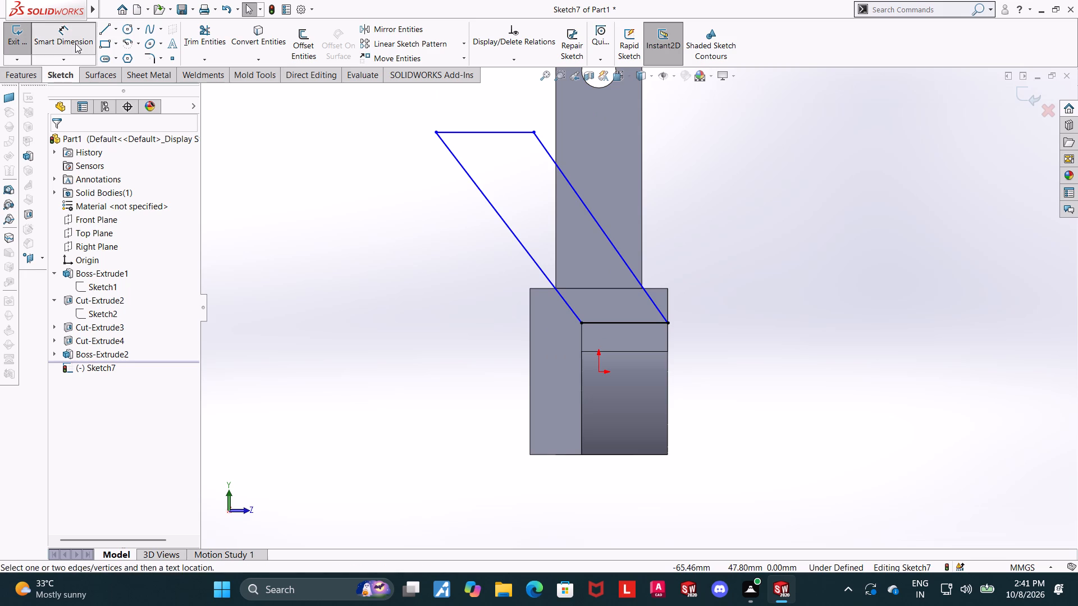
{"action": "left_click", "coordinate": [436, 133]}
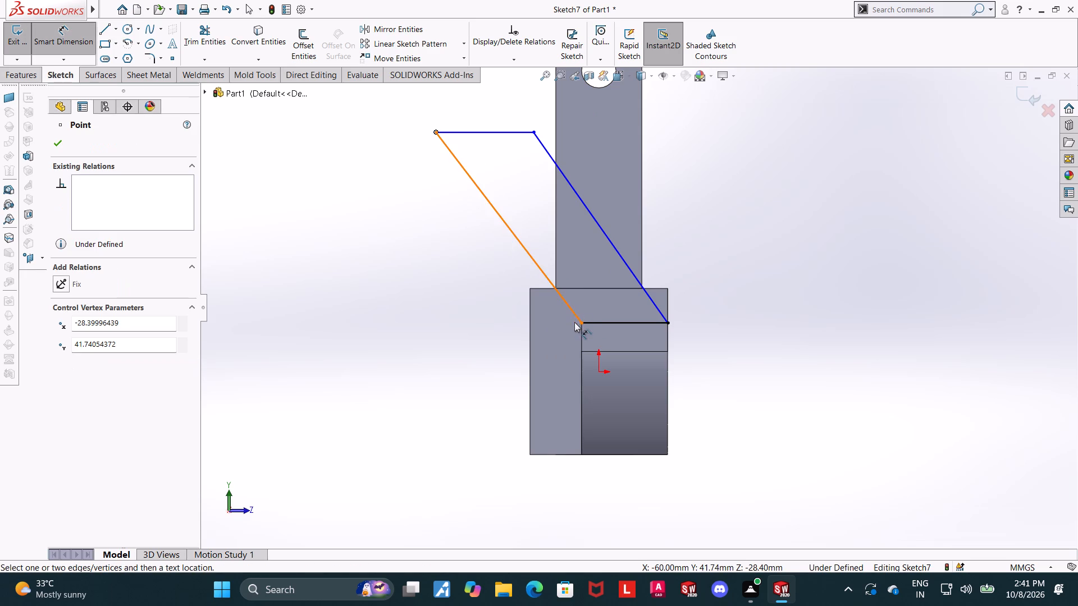
{"action": "left_click", "coordinate": [580, 324]}
{"action": "left_click", "coordinate": [454, 367]}
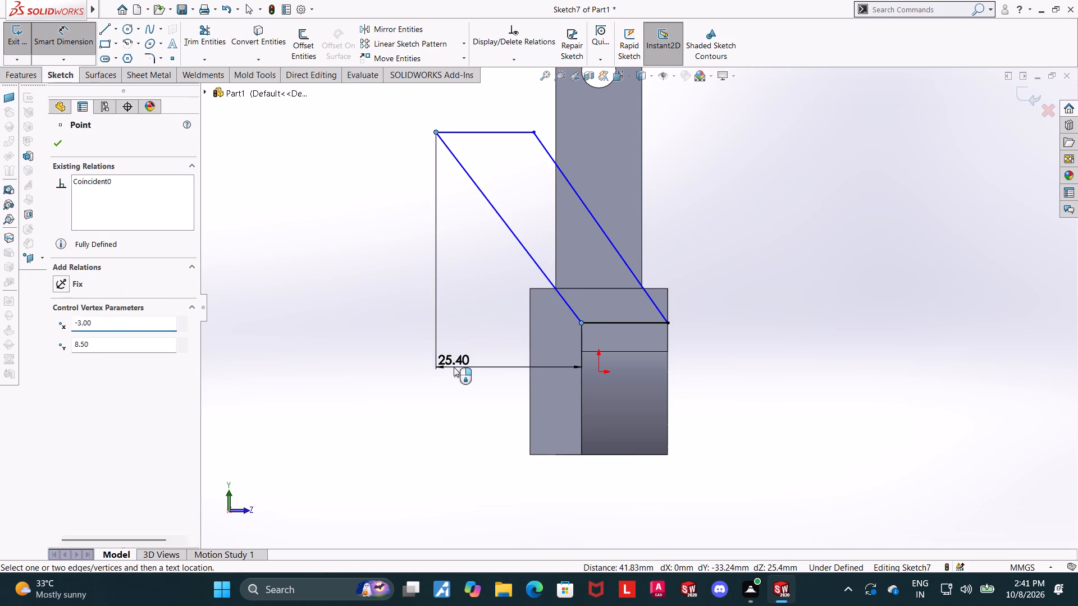
{"action": "type", "text": "18"}
{"action": "key", "text": "Return"}
{"action": "key", "text": "Escape"}
{"action": "key", "text": "Escape"}
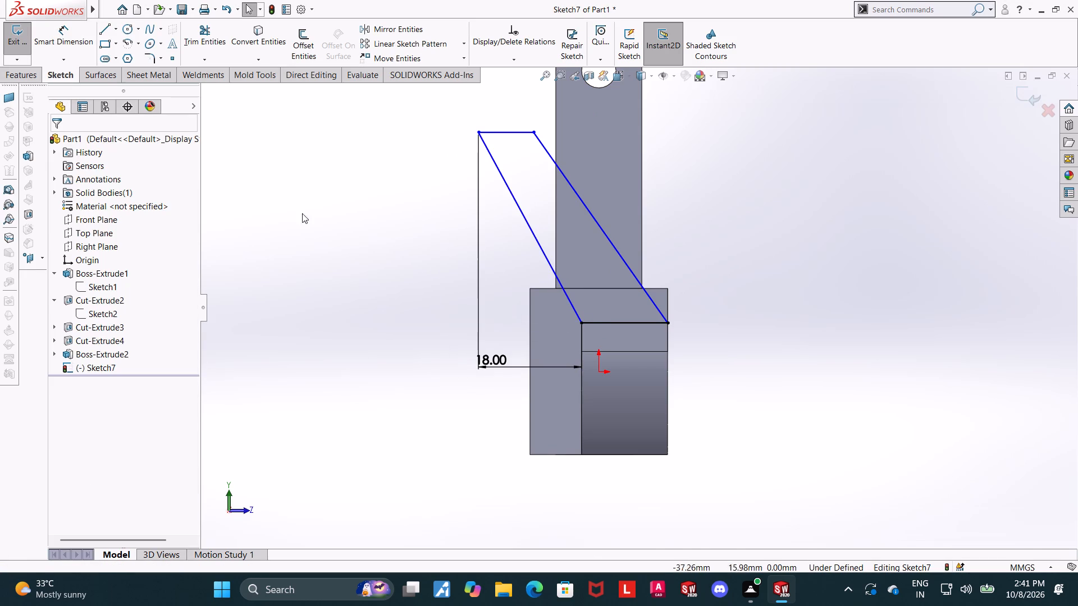
Dimension the profile's top horizontal line as 15 mm.
{"action": "left_click", "coordinate": [55, 28]}
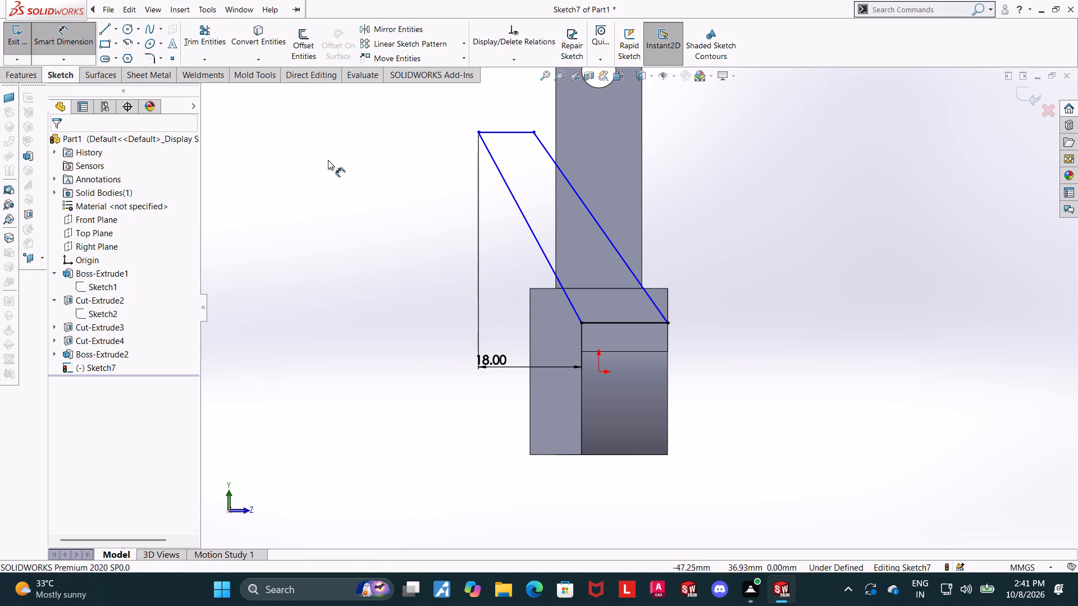
{"action": "scroll", "coordinate": [328, 160], "scroll_direction": "down", "scroll_amount": 1}
{"action": "scroll", "coordinate": [501, 147], "scroll_direction": "up", "scroll_amount": 2}
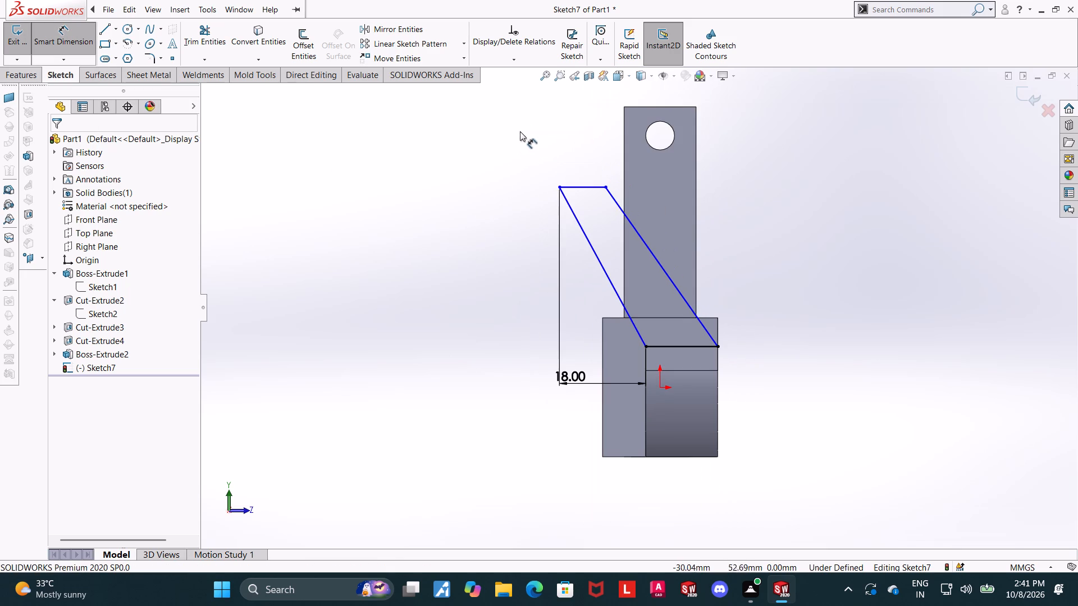
{"action": "scroll", "coordinate": [587, 151], "scroll_direction": "down", "scroll_amount": 1}
{"action": "left_click", "coordinate": [587, 203]}
{"action": "left_click", "coordinate": [586, 169]}
{"action": "type", "text": "15"}
{"action": "key", "text": "Return"}
{"action": "key", "text": "Escape"}
{"action": "key", "text": "Escape"}
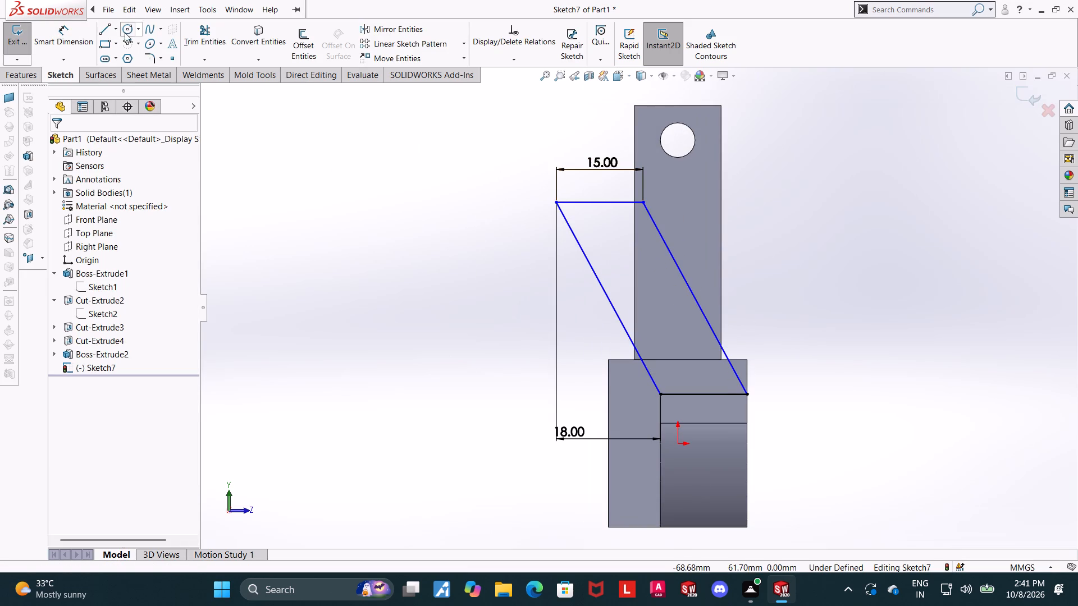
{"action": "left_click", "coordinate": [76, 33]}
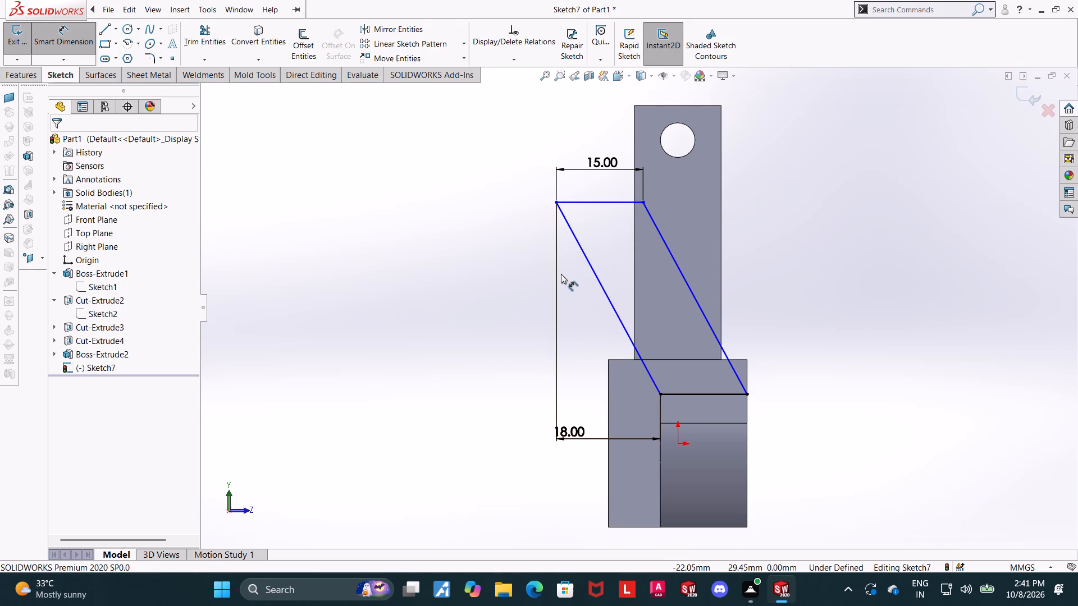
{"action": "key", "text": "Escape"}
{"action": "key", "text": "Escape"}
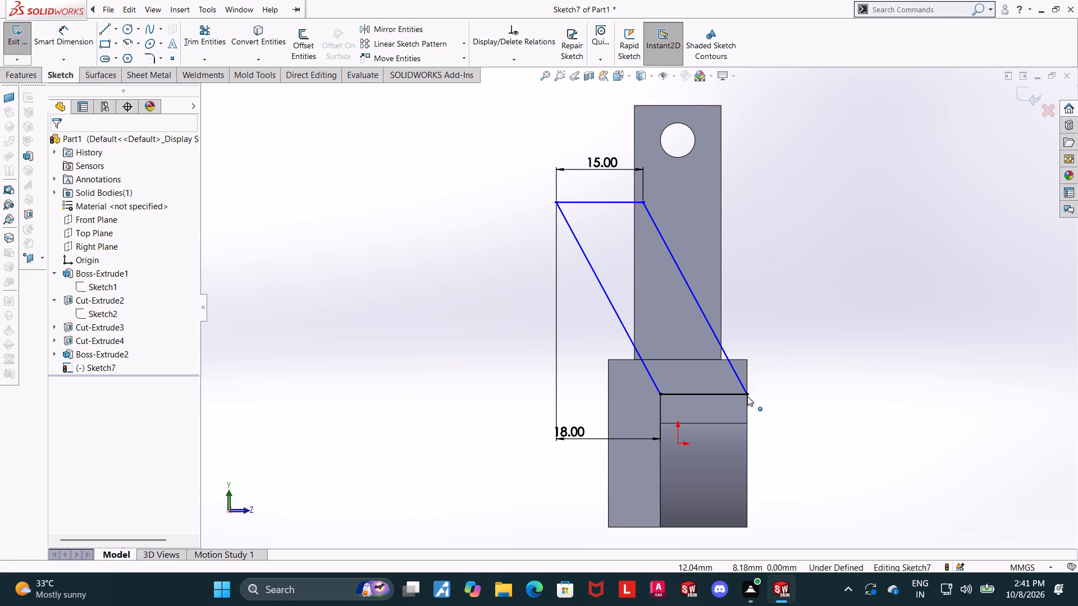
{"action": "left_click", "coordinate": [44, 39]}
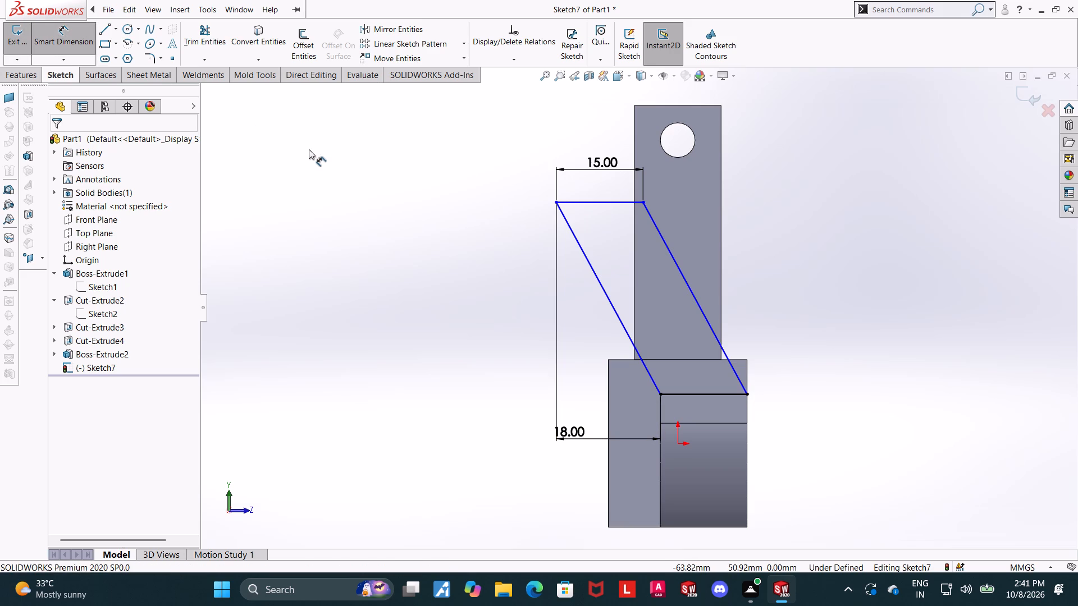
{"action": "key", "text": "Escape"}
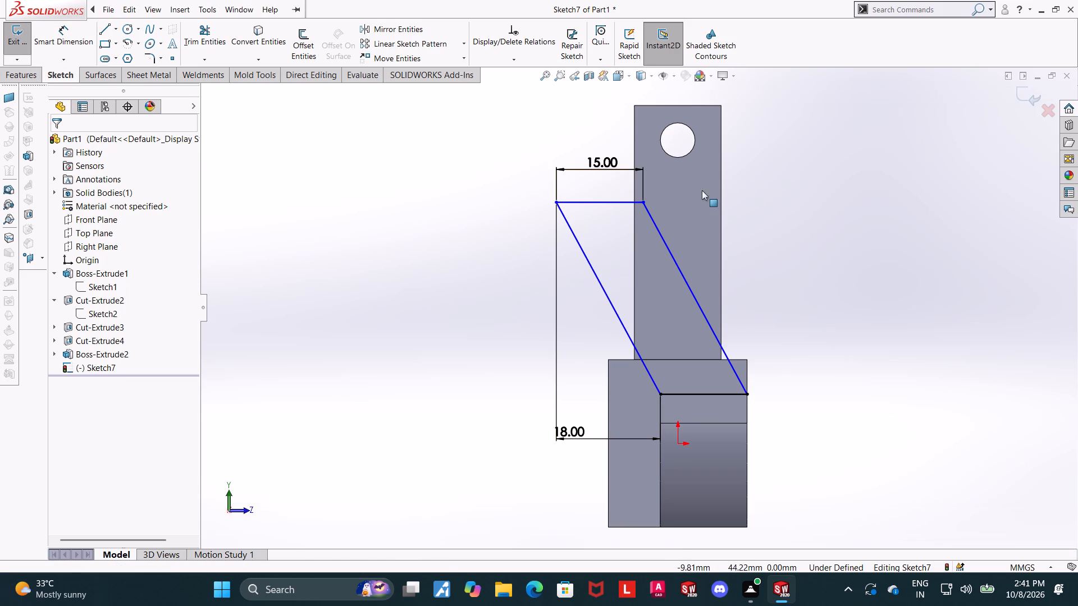
Draw a corner rectangle 15 mm wide and about 14.7 mm high, standing on the slanted profile's top line.
{"action": "scroll", "coordinate": [807, 176], "scroll_direction": "up", "scroll_amount": 2}
{"action": "scroll", "coordinate": [743, 186], "scroll_direction": "down", "scroll_amount": 1}
{"action": "left_click", "coordinate": [105, 42]}
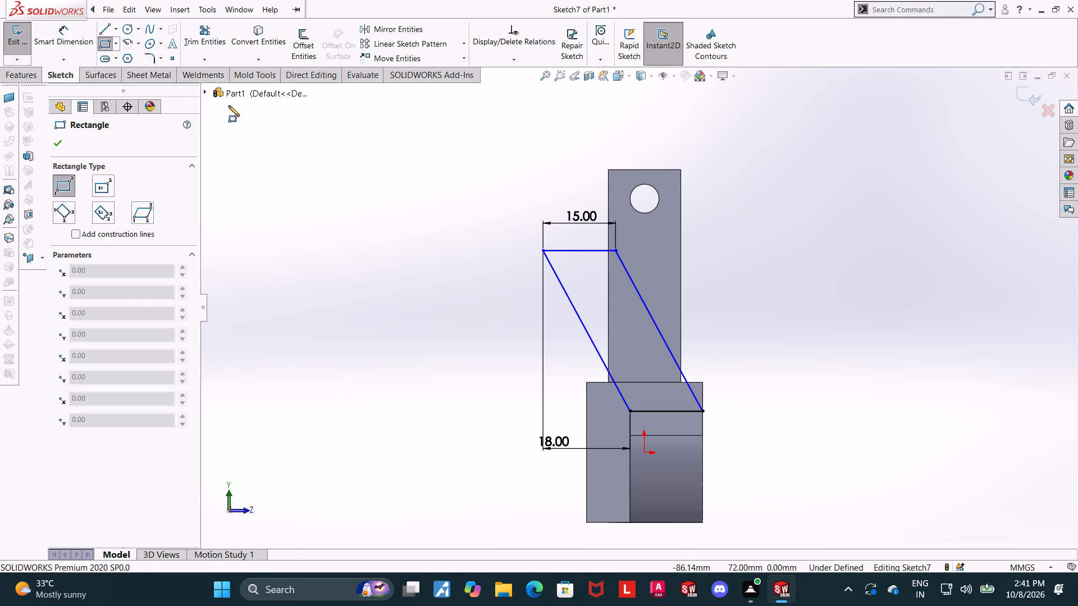
{"action": "left_click", "coordinate": [544, 250]}
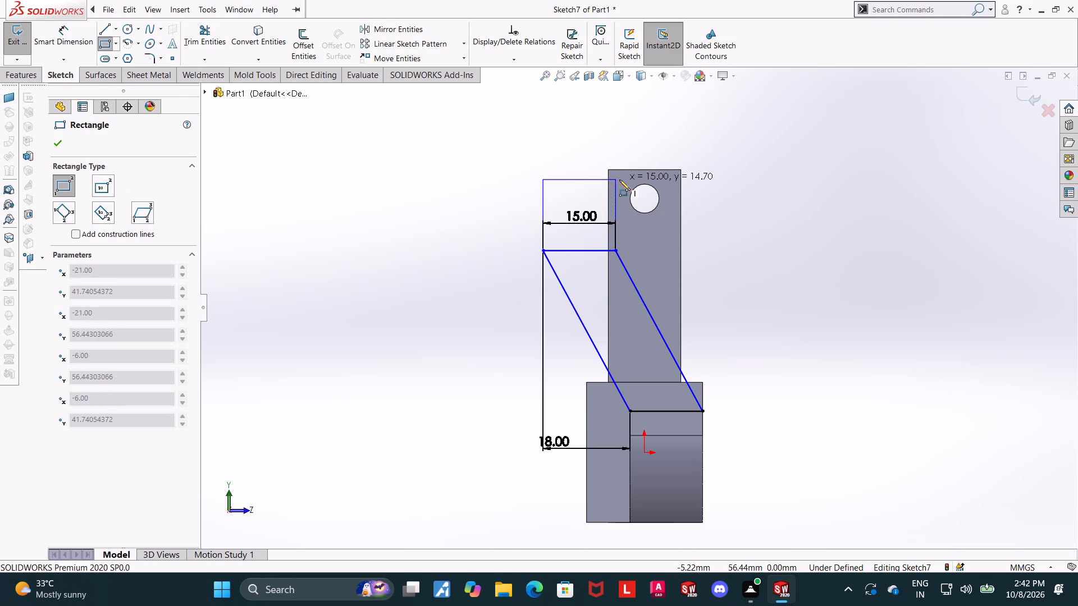
{"action": "left_click", "coordinate": [619, 180]}
{"action": "key", "text": "Escape"}
{"action": "key", "text": "Escape"}
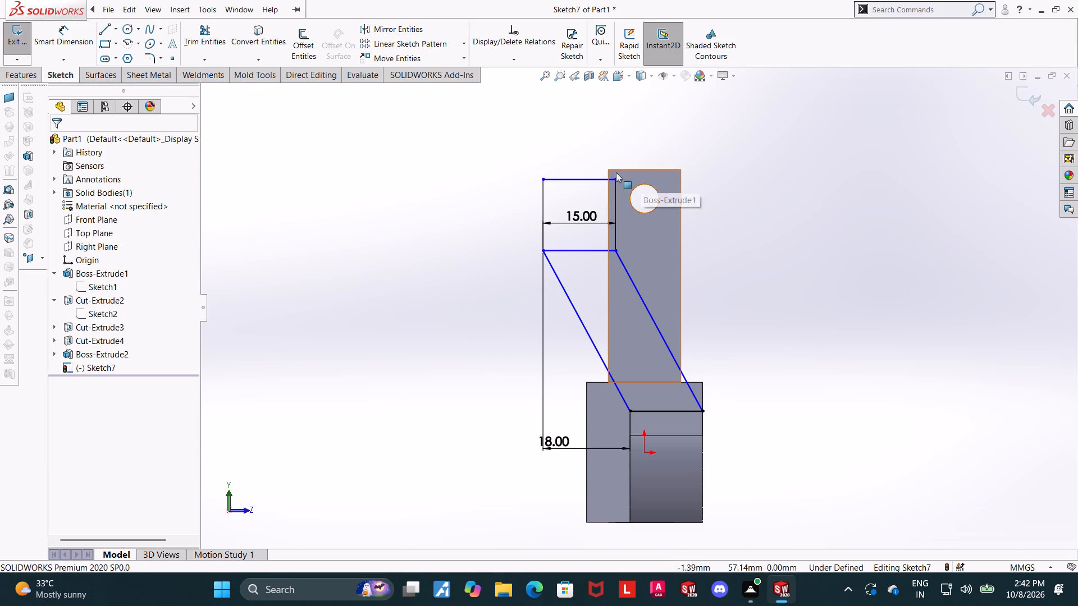
Dimension the rectangle's height between its two horizontal lines as 11 mm.
{"action": "left_click_drag", "start_coordinate": [80, 38], "coordinate": [86, 37]}
{"action": "left_click", "coordinate": [581, 180]}
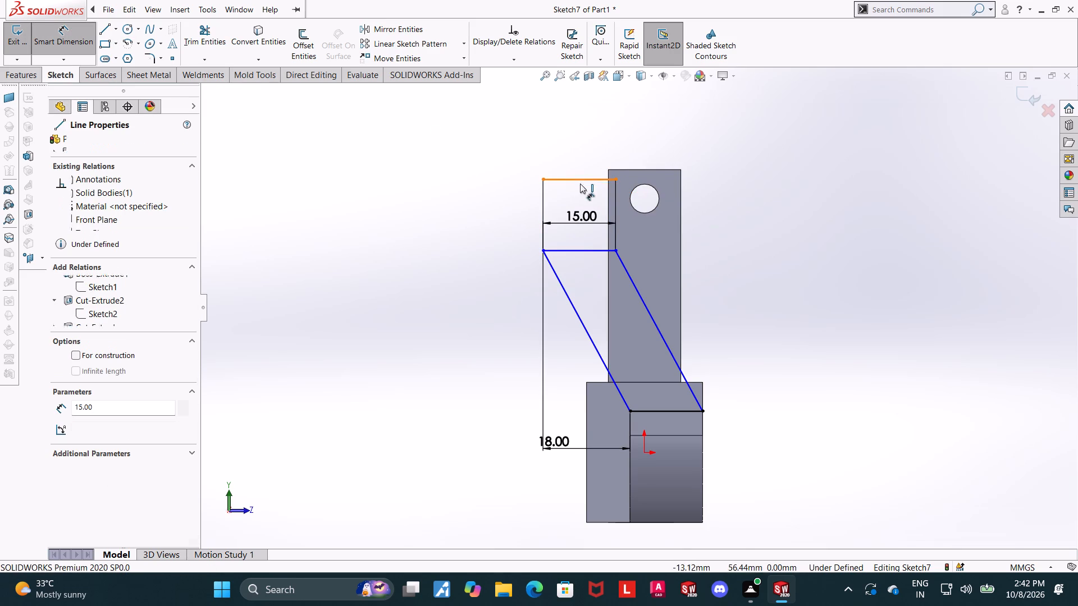
{"action": "left_click", "coordinate": [579, 250]}
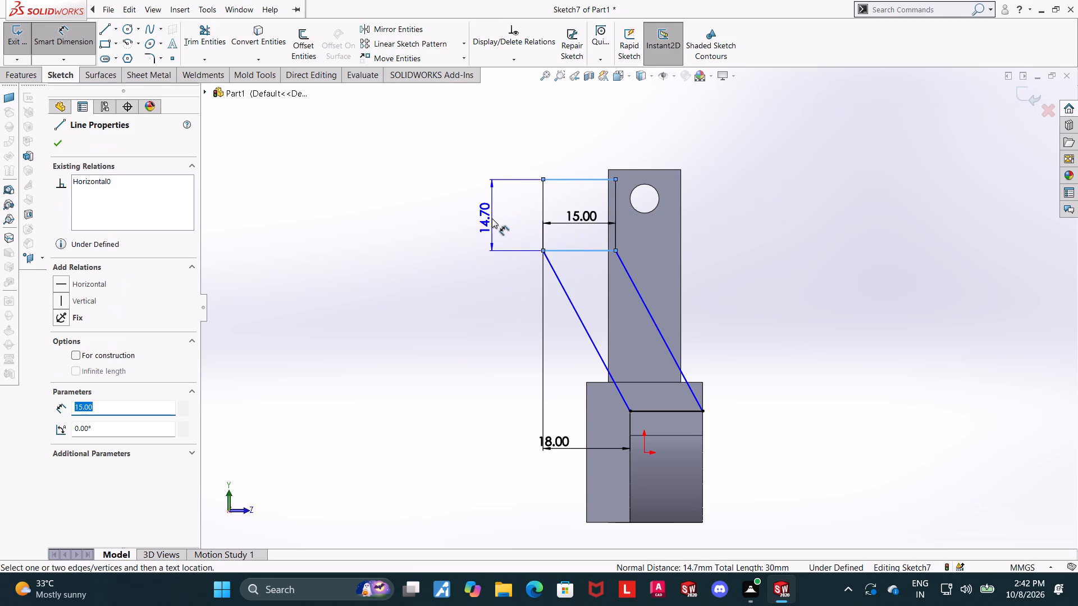
{"action": "left_click", "coordinate": [492, 218]}
{"action": "type", "text": "11"}
{"action": "key", "text": "Return"}
{"action": "key", "text": "Escape"}
{"action": "key", "text": "Escape"}
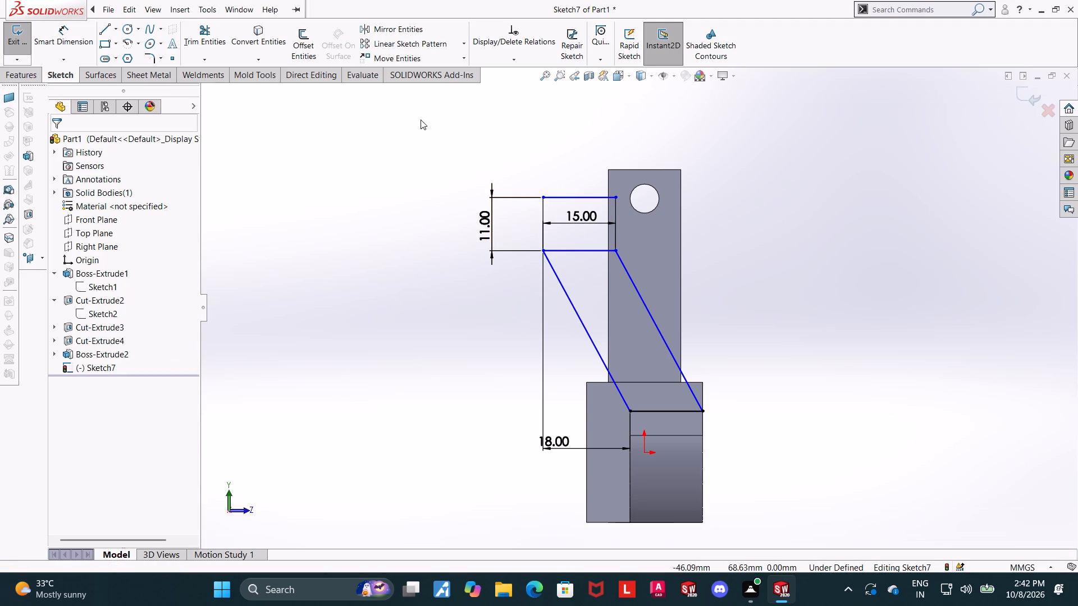
Trim away the horizontal line shared by the rectangle and the slanted profile.
{"action": "left_click", "coordinate": [218, 34]}
{"action": "scroll", "coordinate": [557, 229], "scroll_direction": "up", "scroll_amount": 2}
{"action": "scroll", "coordinate": [601, 264], "scroll_direction": "down", "scroll_amount": 4}
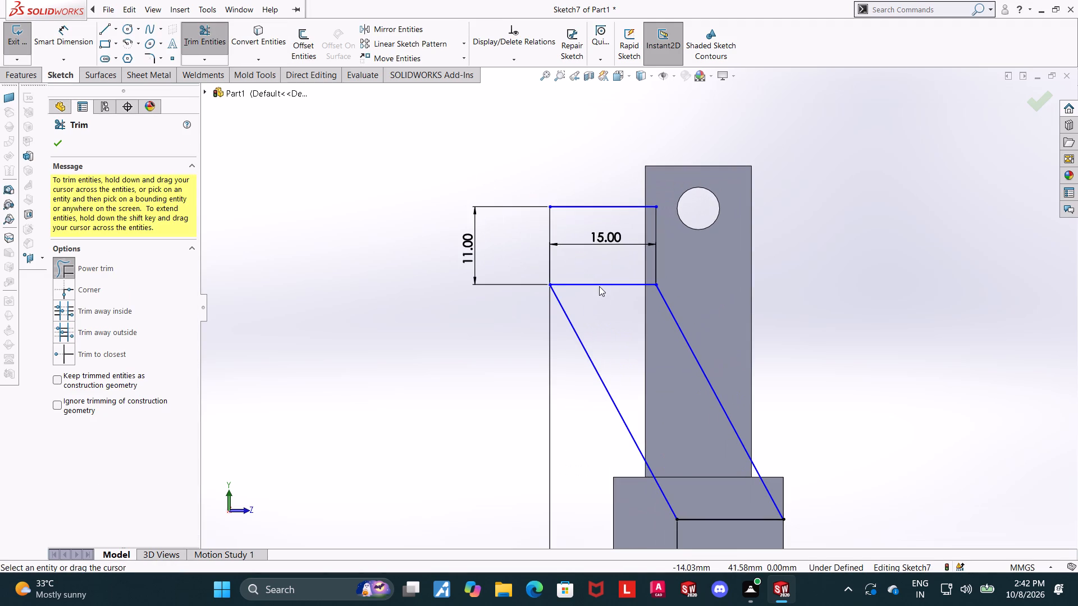
{"action": "left_click_drag", "start_coordinate": [596, 301], "coordinate": [591, 283]}
{"action": "scroll", "coordinate": [599, 302], "scroll_direction": "down", "scroll_amount": 2}
{"action": "key", "text": "Escape"}
{"action": "key", "text": "Escape"}
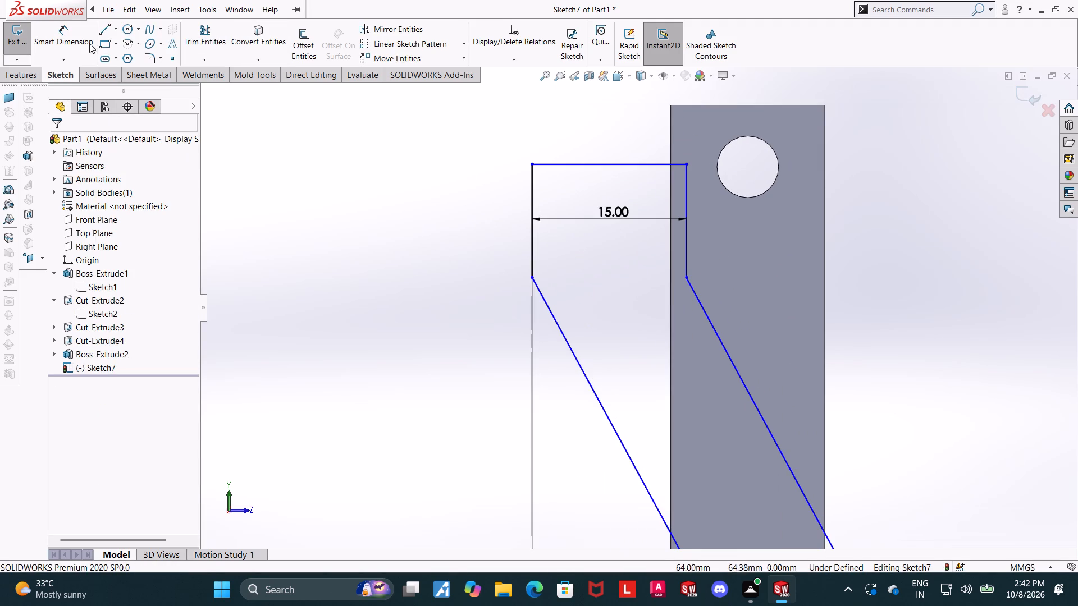
Dimension the height from the outer vertical side's lower endpoint to the top line as 11 mm.
{"action": "left_click", "coordinate": [83, 39]}
{"action": "left_click", "coordinate": [81, 34]}
{"action": "left_click", "coordinate": [532, 278]}
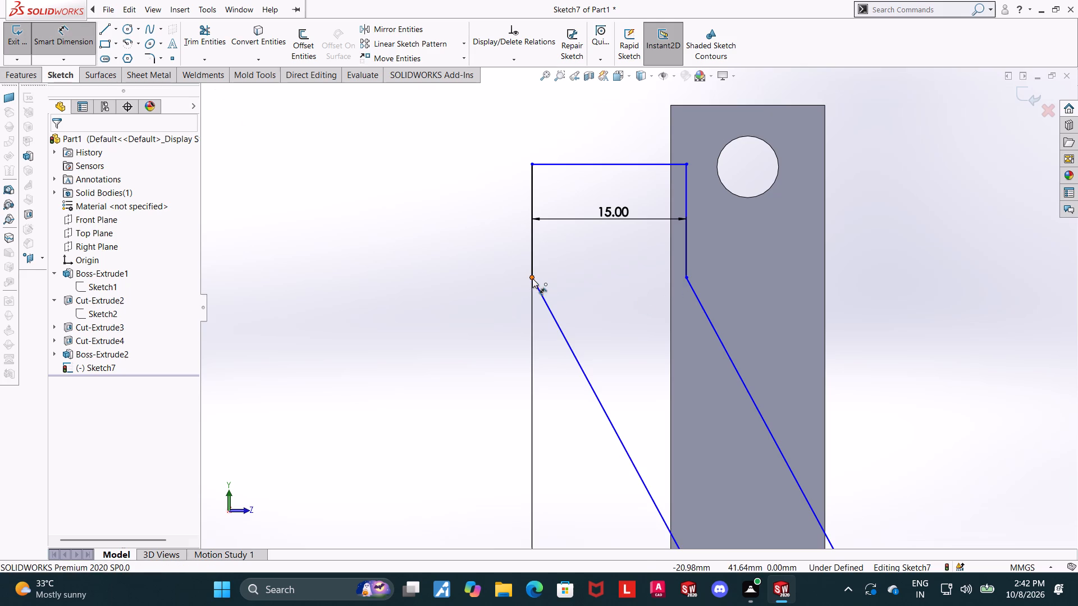
{"action": "left_click", "coordinate": [559, 166]}
{"action": "left_click", "coordinate": [455, 201]}
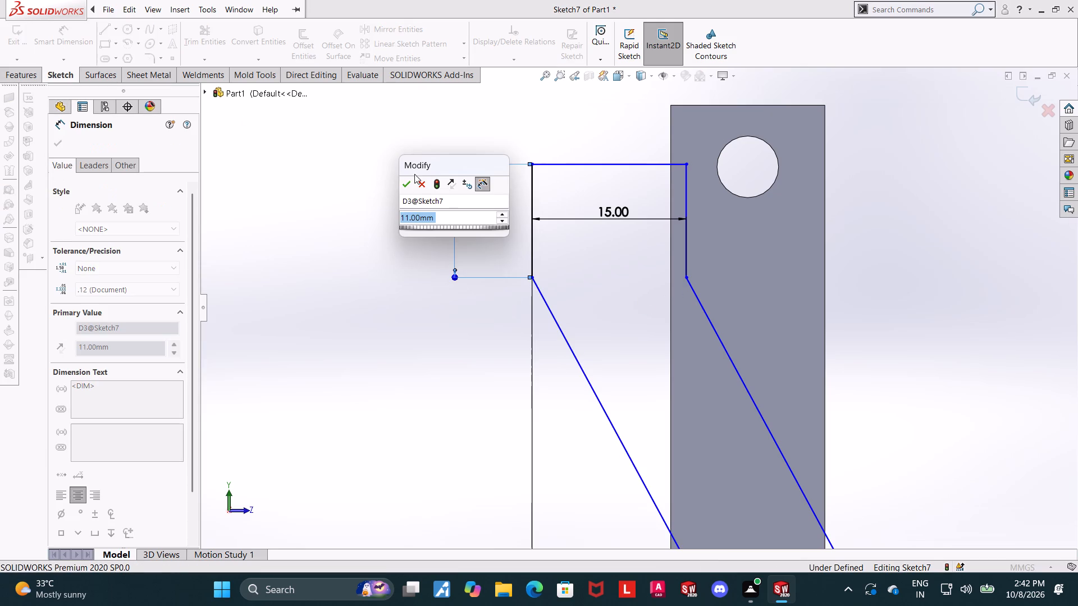
{"action": "left_click", "coordinate": [406, 183]}
{"action": "scroll", "coordinate": [533, 222], "scroll_direction": "down", "scroll_amount": 4}
{"action": "scroll", "coordinate": [628, 295], "scroll_direction": "up", "scroll_amount": 11}
{"action": "scroll", "coordinate": [713, 415], "scroll_direction": "down", "scroll_amount": 2}
{"action": "key", "text": "Escape"}
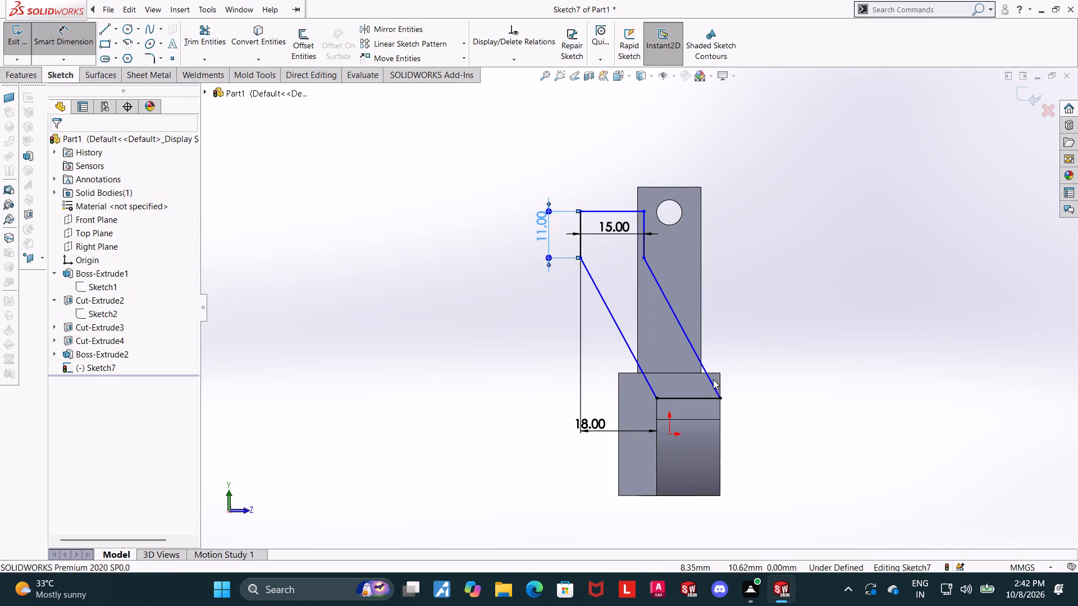
{"action": "key", "text": "Escape"}
{"action": "key", "text": "Escape"}
Add a horizontal relation between the lower endpoints of the arm profile's two vertical lines.
{"action": "left_click", "coordinate": [643, 255]}
{"action": "left_click", "coordinate": [580, 260], "text": "ctrl"}
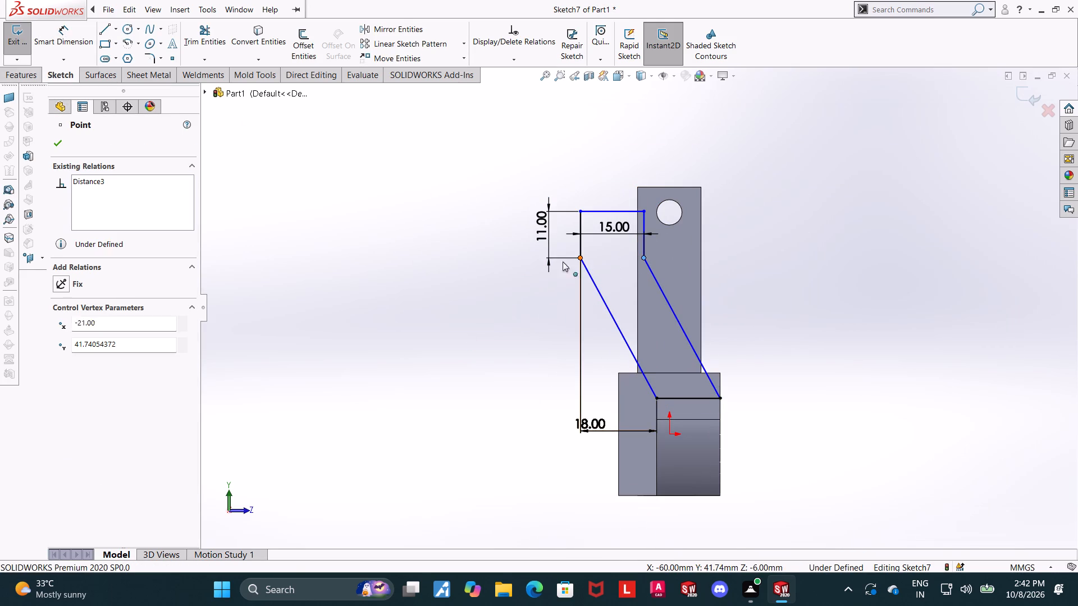
{"action": "left_click", "coordinate": [68, 335]}
{"action": "key", "text": "Escape"}
{"action": "key", "text": "Escape"}
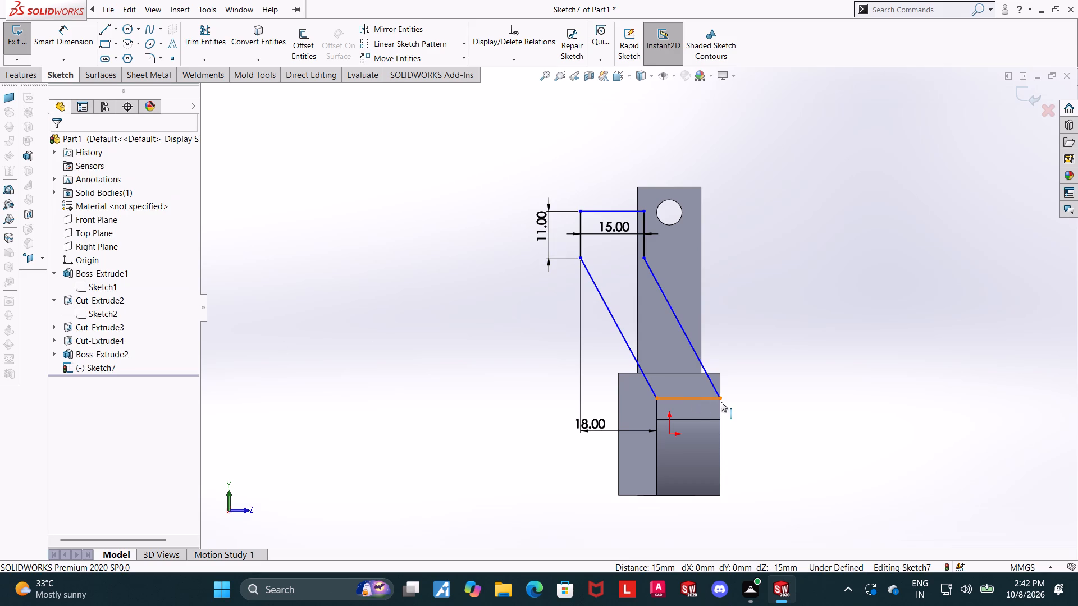
{"action": "left_click", "coordinate": [801, 372]}
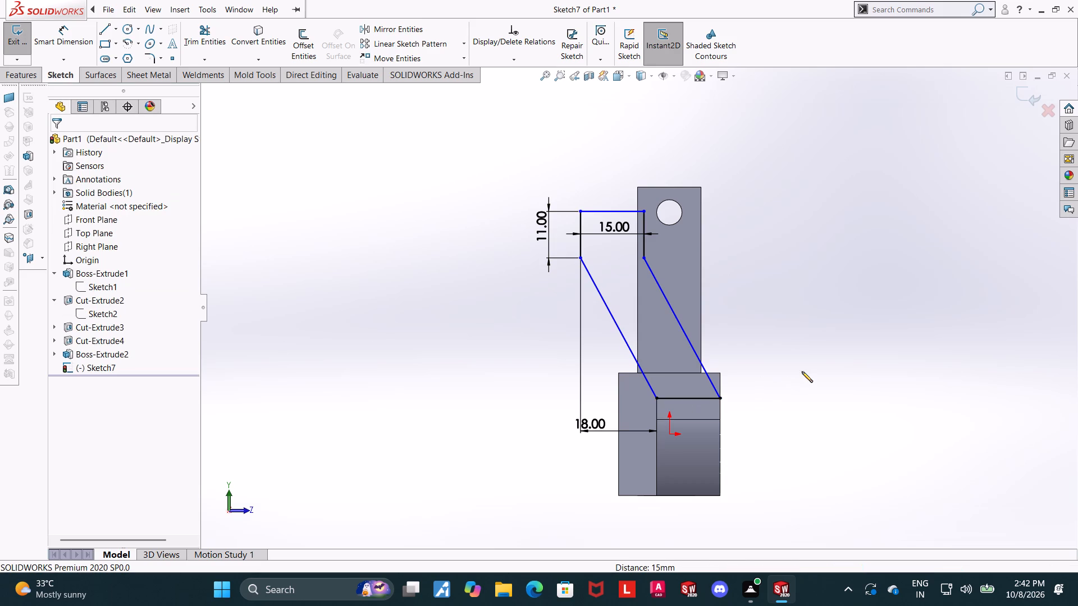
Dimension the height from the block's bottom edge to the arm profile's top line as 46 mm.
{"action": "scroll", "coordinate": [812, 338], "scroll_direction": "down", "scroll_amount": 1}
{"action": "scroll", "coordinate": [799, 336], "scroll_direction": "up", "scroll_amount": 1}
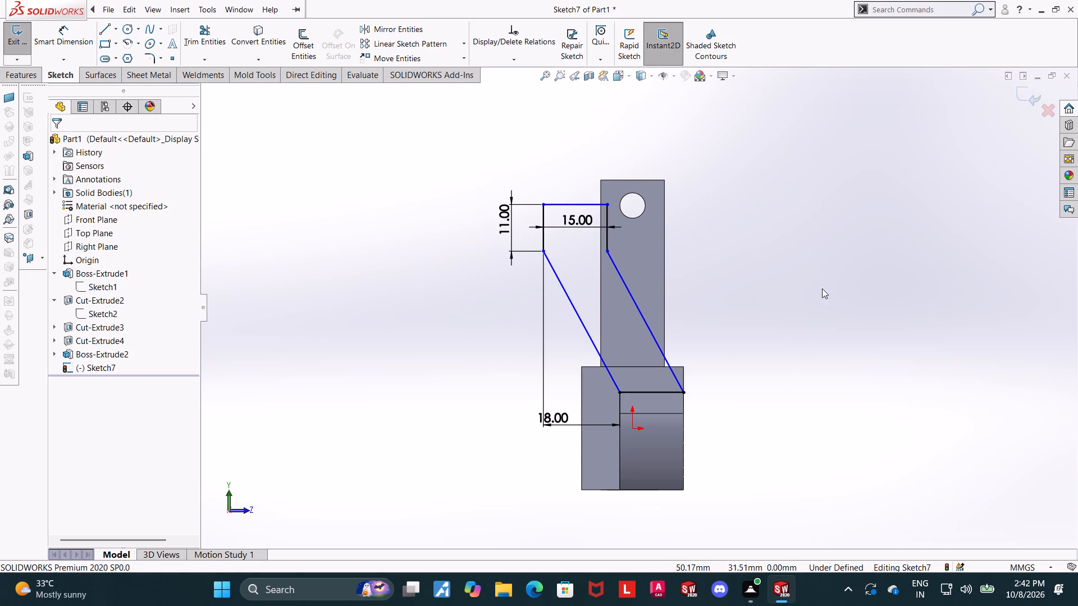
{"action": "left_click", "coordinate": [791, 282]}
{"action": "left_click", "coordinate": [68, 44]}
{"action": "left_click", "coordinate": [600, 204]}
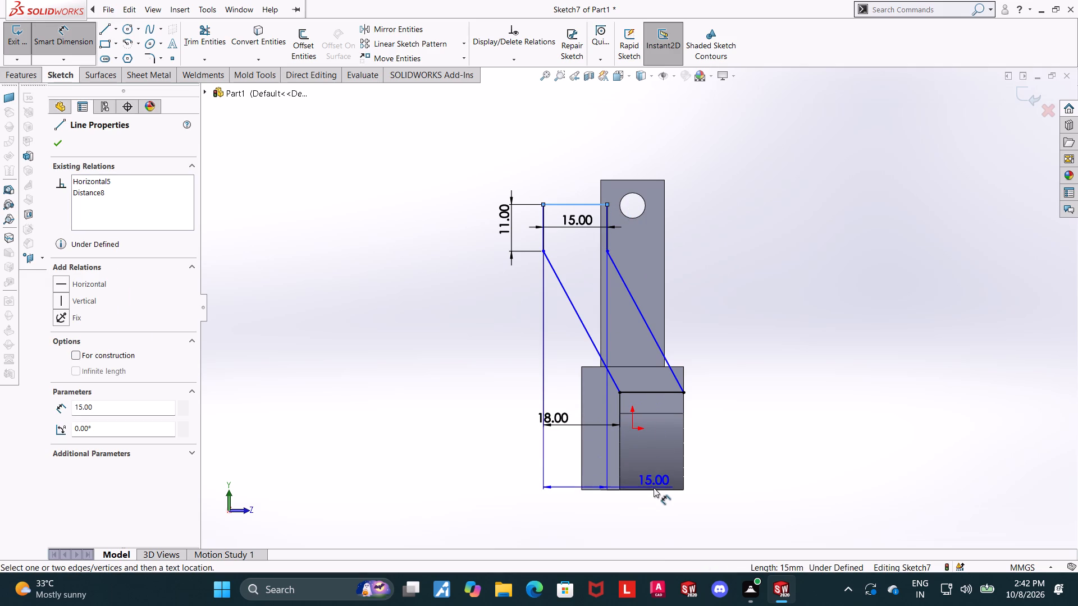
{"action": "left_click", "coordinate": [632, 490]}
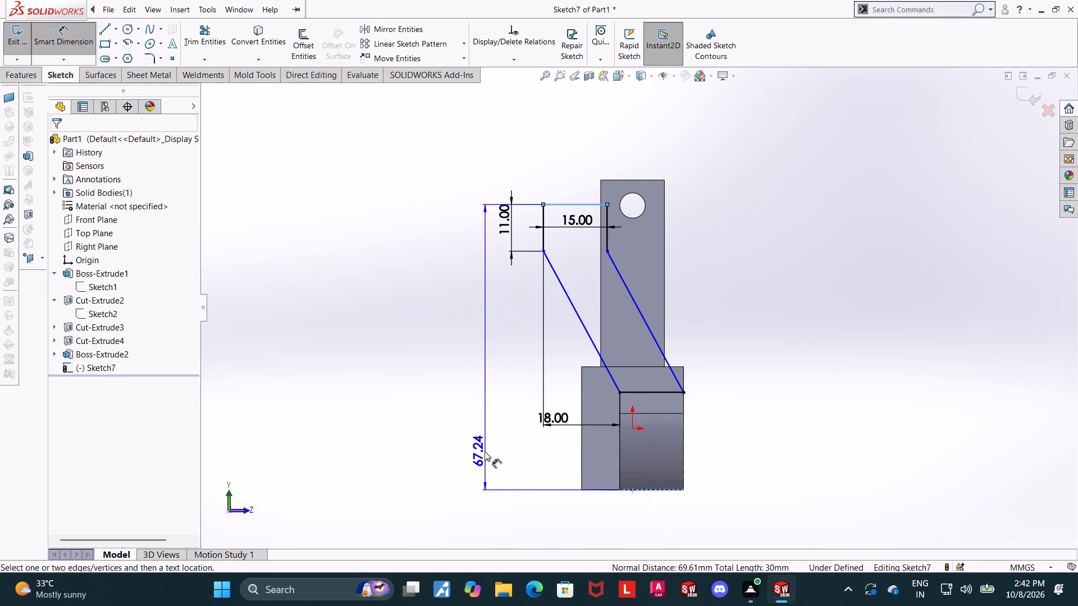
{"action": "left_click", "coordinate": [442, 441]}
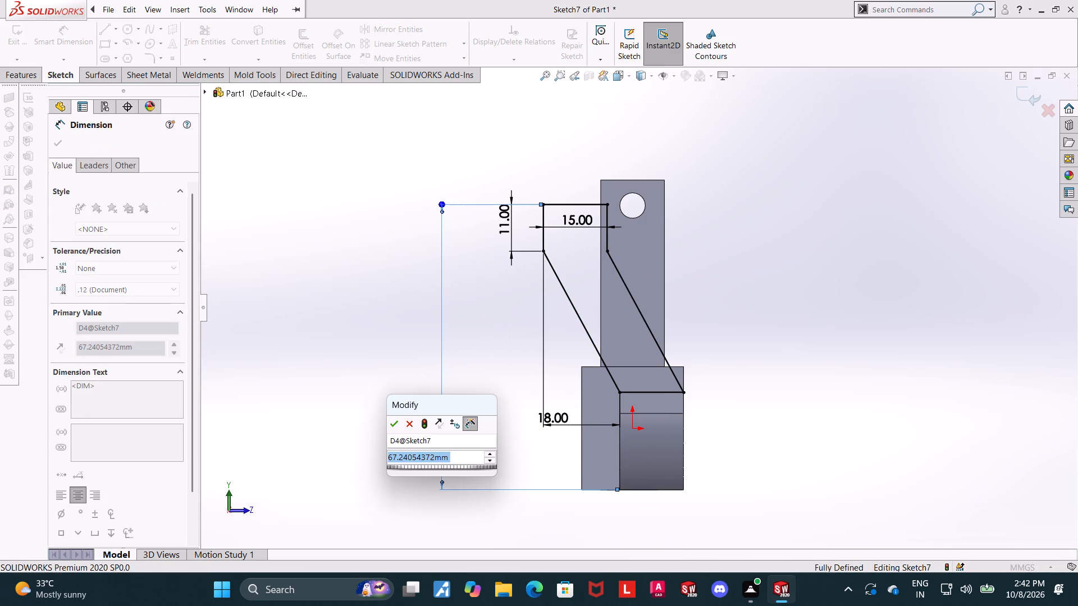
{"action": "type", "text": "46"}
{"action": "key", "text": "Return"}
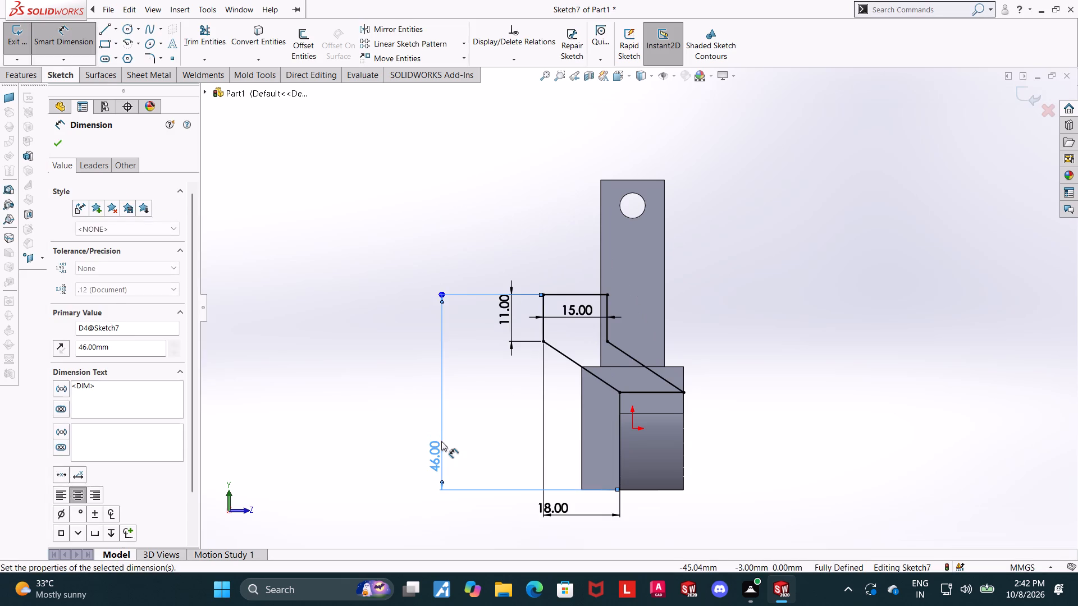
{"action": "key", "text": "Escape"}
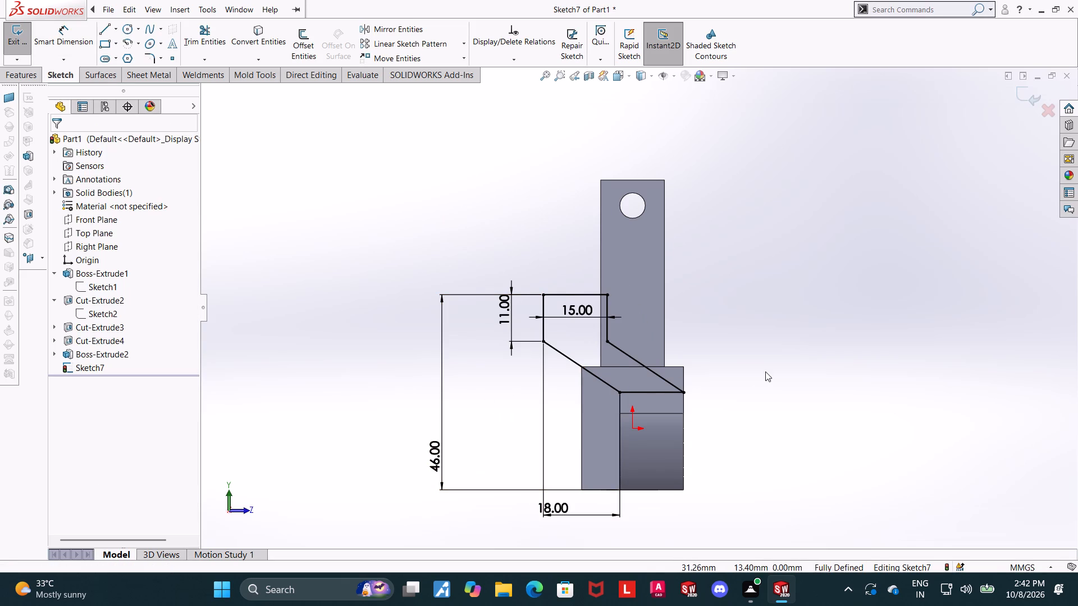
Exit the sketch and extrude the arm profile in the reversed direction, up to the notch's vertical face beside the curved end.
{"action": "scroll", "coordinate": [765, 371], "scroll_direction": "up", "scroll_amount": 1}
{"action": "scroll", "coordinate": [714, 320], "scroll_direction": "down", "scroll_amount": 1}
{"action": "middle_click_drag", "start_coordinate": [728, 319], "coordinate": [692, 320]}
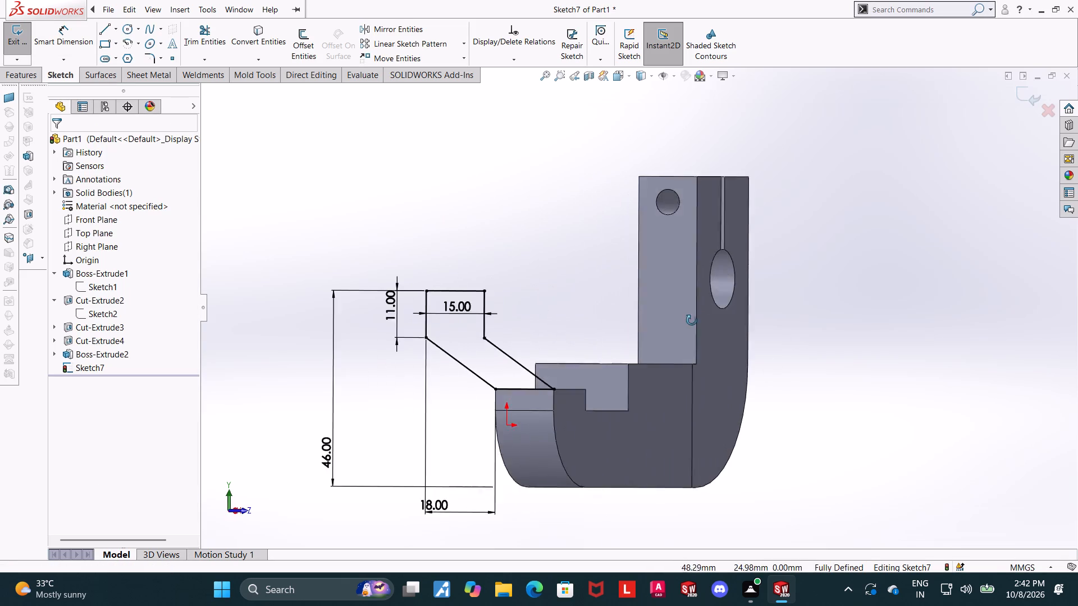
{"action": "middle_click_drag", "start_coordinate": [692, 320], "coordinate": [680, 325]}
{"action": "left_click", "coordinate": [1035, 95]}
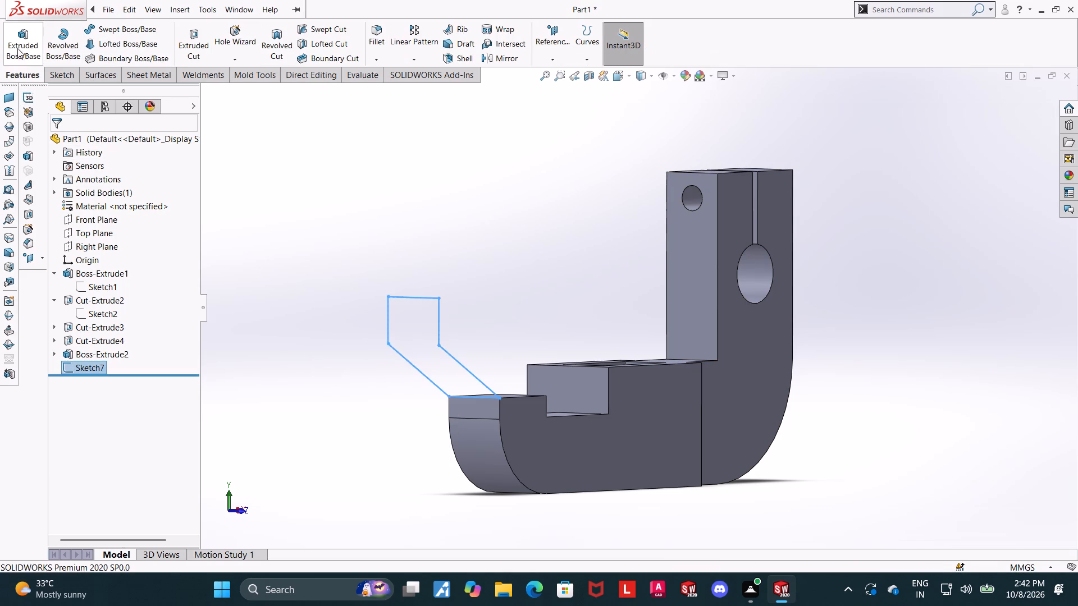
{"action": "left_click", "coordinate": [17, 48]}
{"action": "scroll", "coordinate": [551, 242], "scroll_direction": "up", "scroll_amount": 1}
{"action": "middle_click_drag", "start_coordinate": [545, 239], "coordinate": [510, 244]}
{"action": "left_click", "coordinate": [63, 215]}
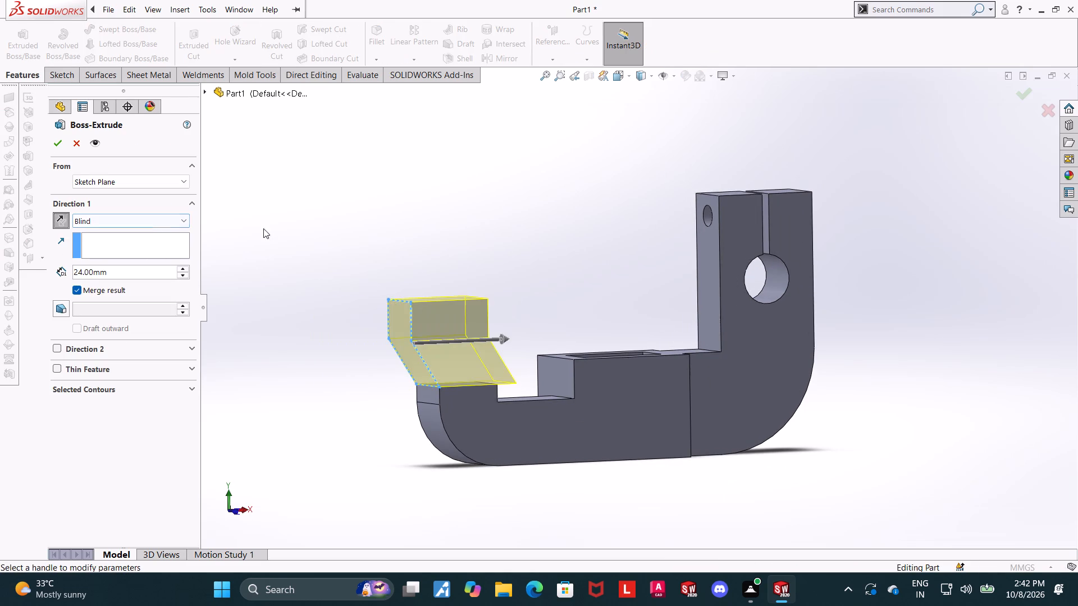
{"action": "middle_click_drag", "start_coordinate": [419, 225], "coordinate": [365, 252]}
{"action": "middle_click_drag", "start_coordinate": [385, 216], "coordinate": [365, 211]}
{"action": "left_click", "coordinate": [108, 227]}
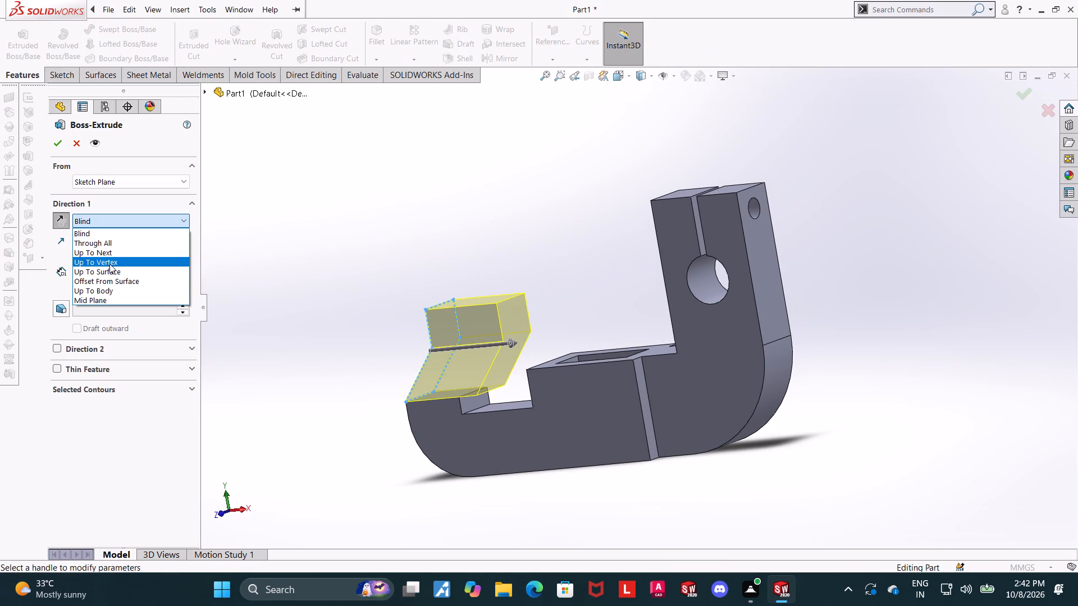
{"action": "left_click", "coordinate": [109, 267]}
{"action": "left_click", "coordinate": [477, 401]}
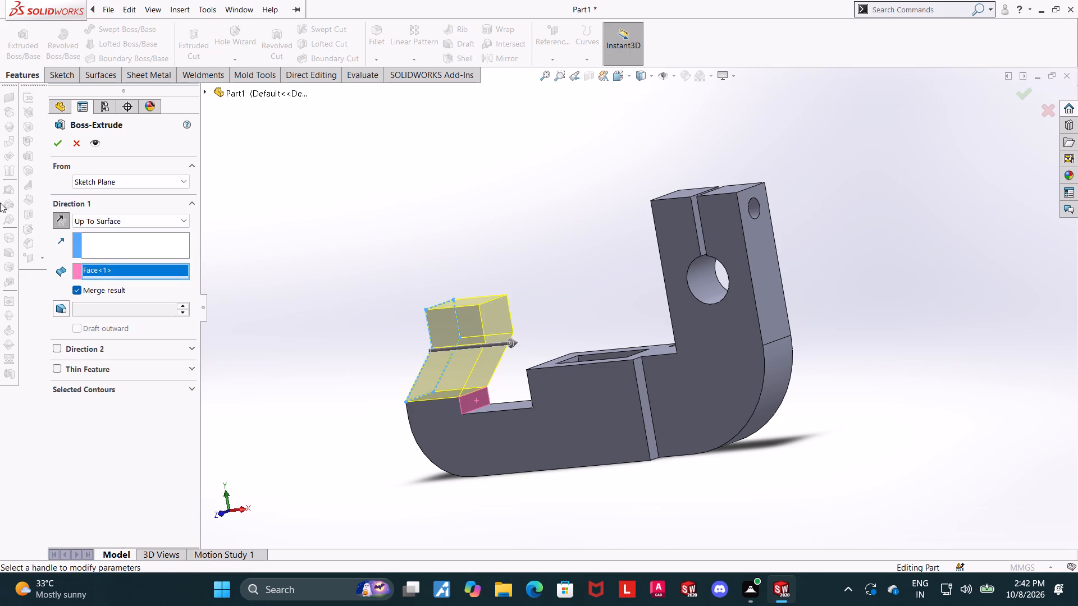
{"action": "left_click", "coordinate": [56, 143]}
Examine the extruded slanted arm from several sides, including the left and isometric views.
{"action": "scroll", "coordinate": [312, 388], "scroll_direction": "up", "scroll_amount": 3}
{"action": "middle_click_drag", "start_coordinate": [378, 408], "coordinate": [551, 342]}
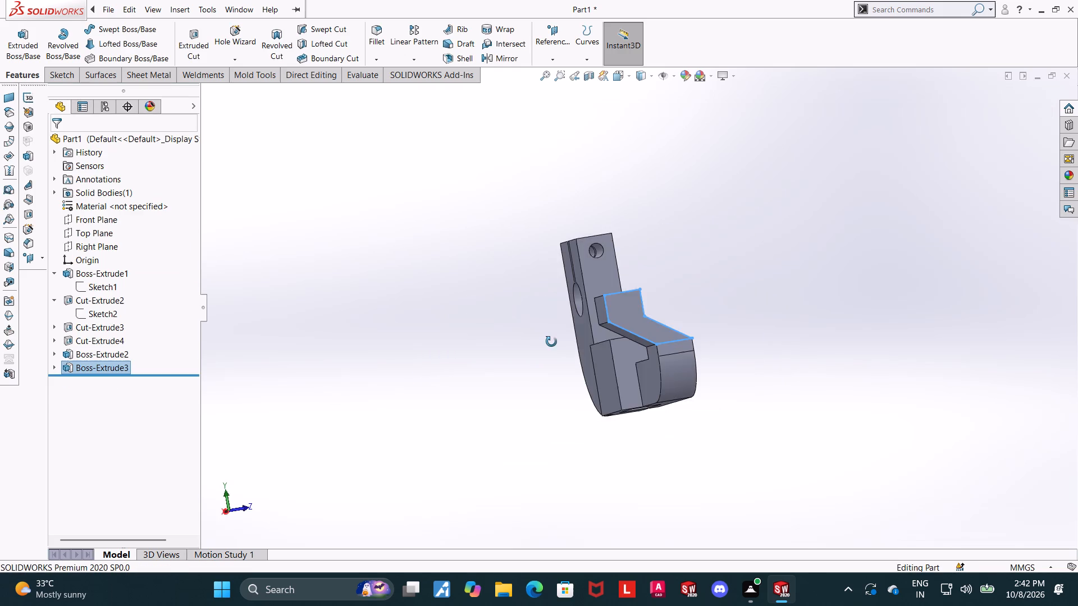
{"action": "middle_click_drag", "start_coordinate": [551, 342], "coordinate": [521, 352]}
{"action": "left_click_drag", "start_coordinate": [777, 358], "coordinate": [777, 352]}
{"action": "scroll", "coordinate": [771, 306], "scroll_direction": "up", "scroll_amount": 1}
{"action": "middle_click_drag", "start_coordinate": [754, 315], "coordinate": [767, 313]}
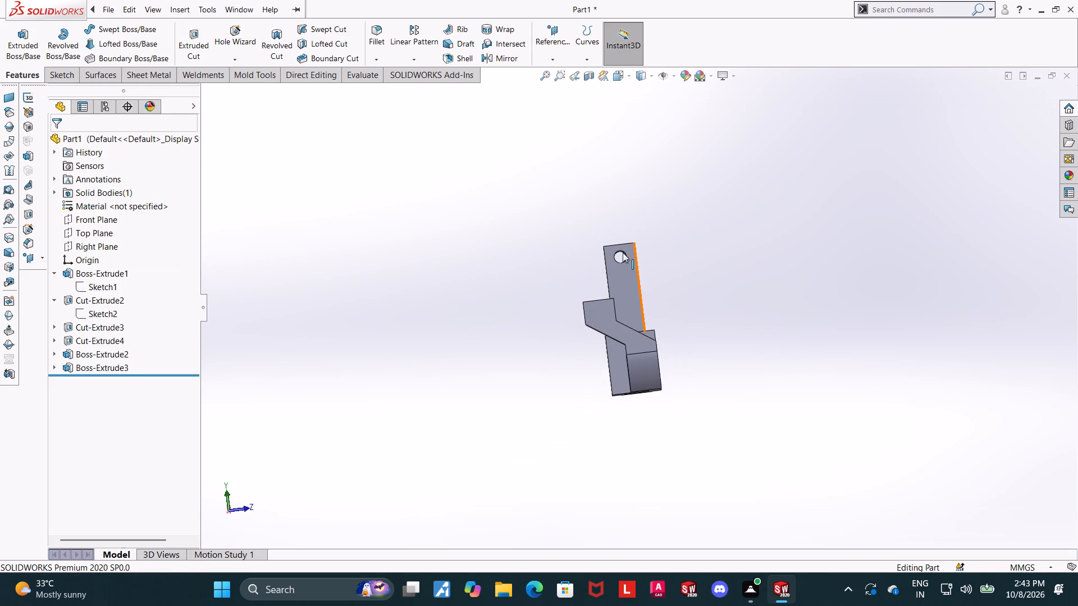
{"action": "scroll", "coordinate": [637, 272], "scroll_direction": "down", "scroll_amount": 3}
{"action": "middle_click_drag", "start_coordinate": [629, 266], "coordinate": [637, 278]}
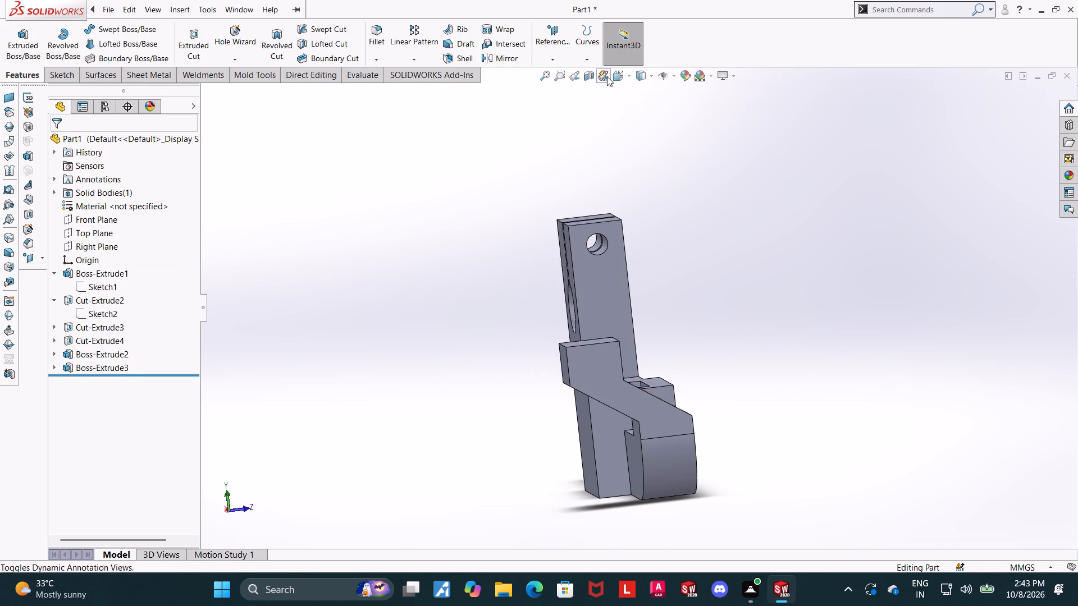
{"action": "left_click", "coordinate": [619, 76]}
{"action": "left_click", "coordinate": [558, 439]}
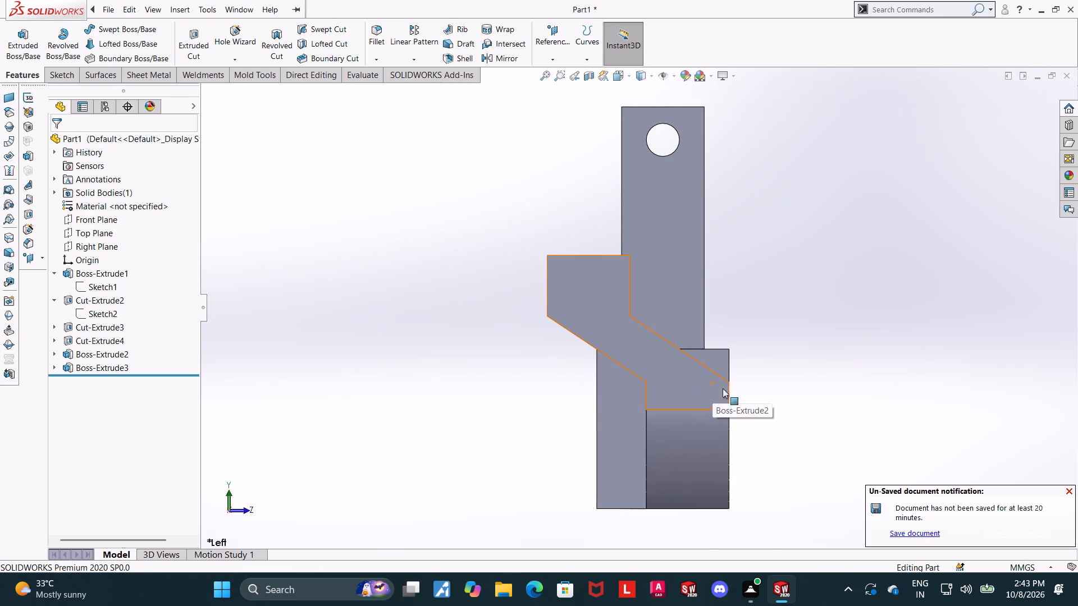
{"action": "middle_click_drag", "start_coordinate": [814, 364], "coordinate": [782, 373]}
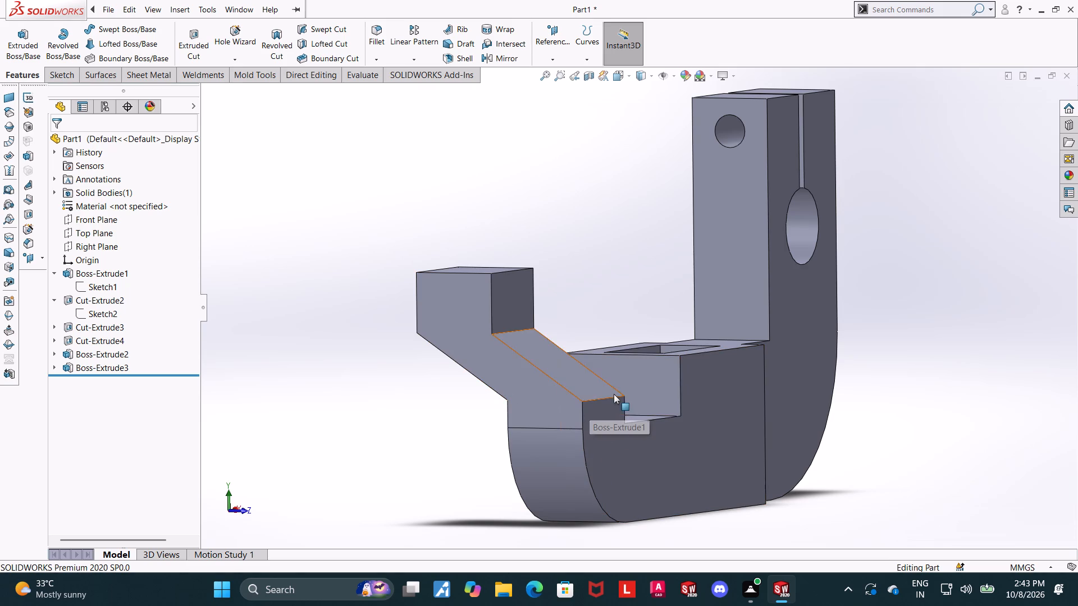
{"action": "scroll", "coordinate": [601, 388], "scroll_direction": "up", "scroll_amount": 2}
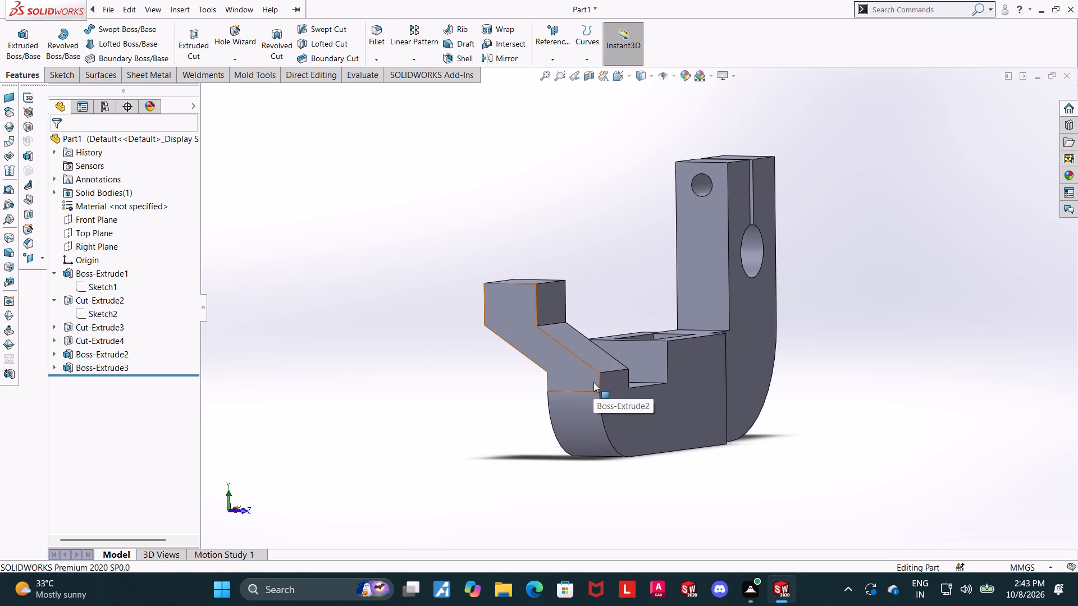
{"action": "middle_click_drag", "start_coordinate": [593, 382], "coordinate": [607, 369]}
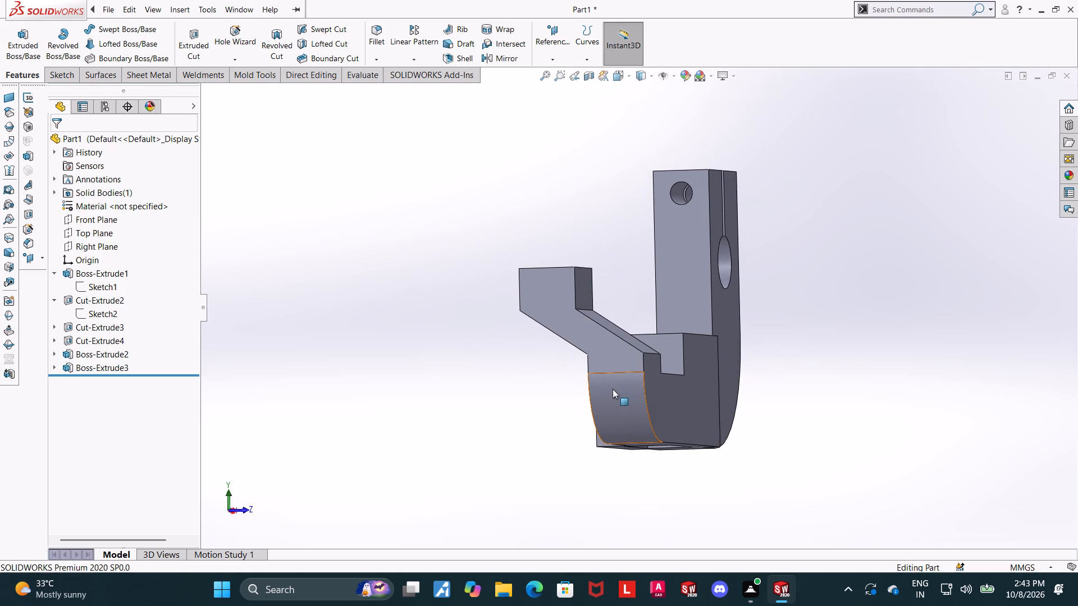
{"action": "key", "text": "ctrl+7"}
{"action": "middle_click_drag", "start_coordinate": [587, 405], "coordinate": [759, 424]}
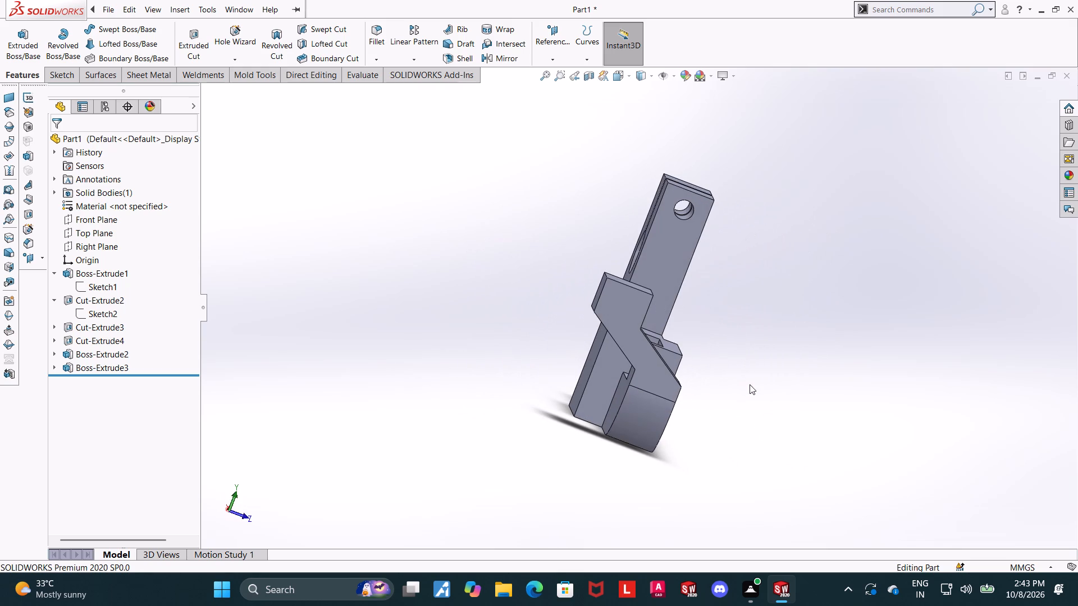
{"action": "left_click", "coordinate": [615, 77]}
{"action": "left_click", "coordinate": [607, 323]}
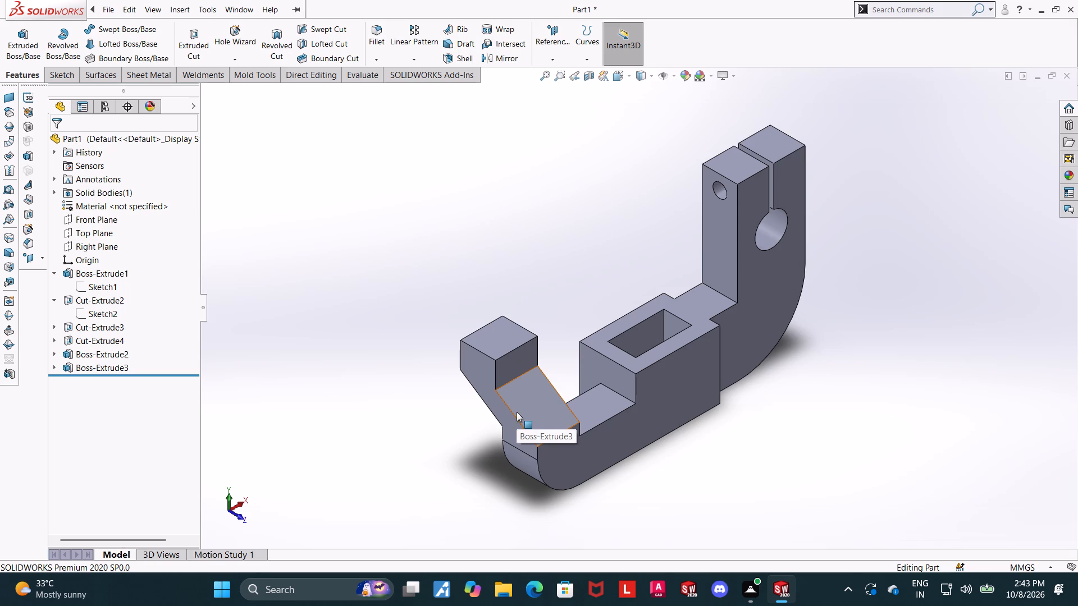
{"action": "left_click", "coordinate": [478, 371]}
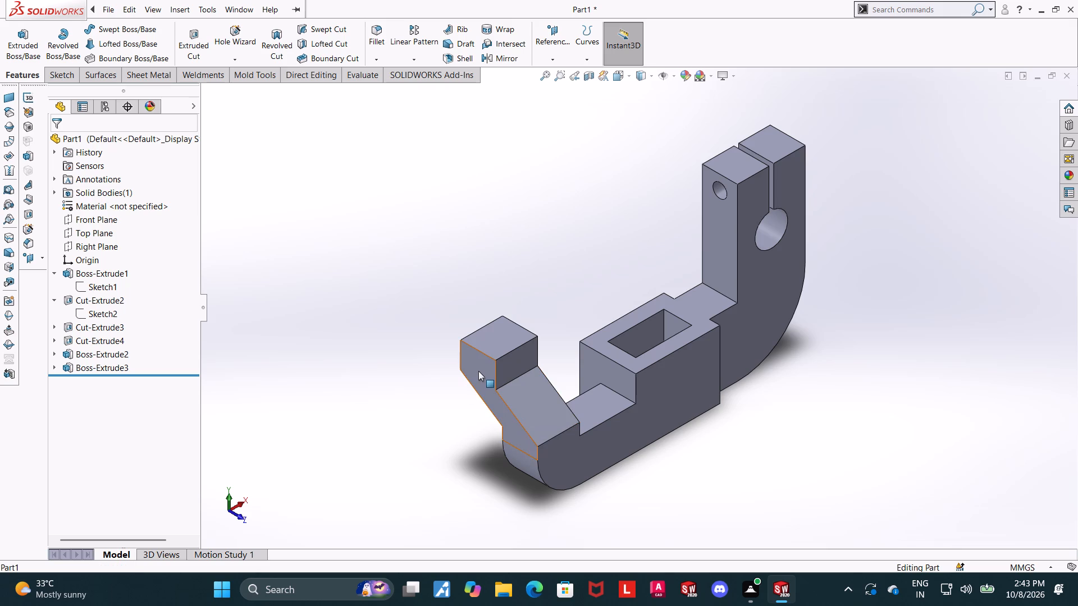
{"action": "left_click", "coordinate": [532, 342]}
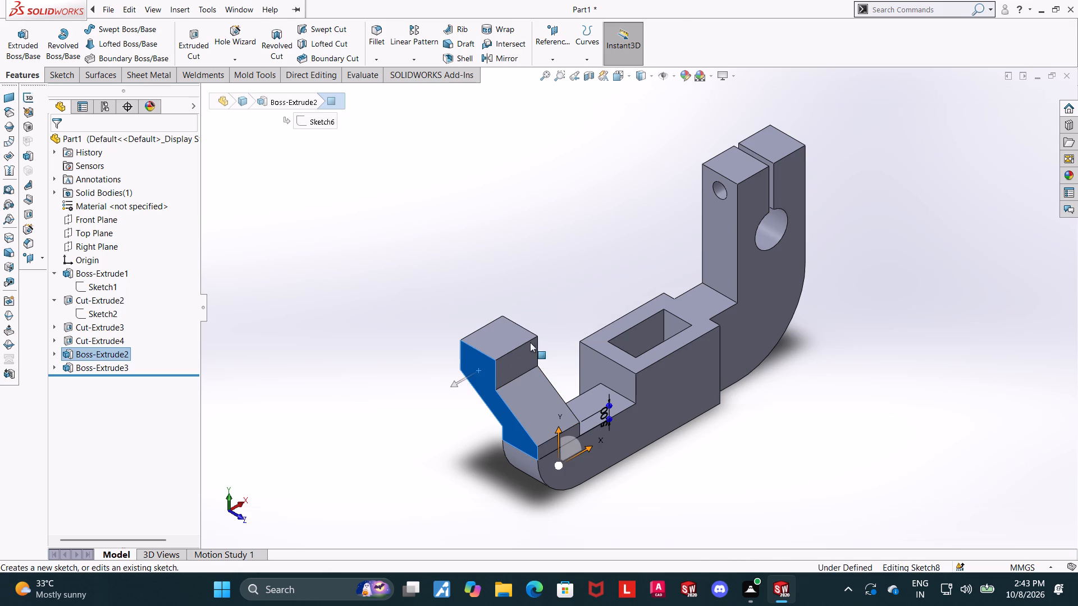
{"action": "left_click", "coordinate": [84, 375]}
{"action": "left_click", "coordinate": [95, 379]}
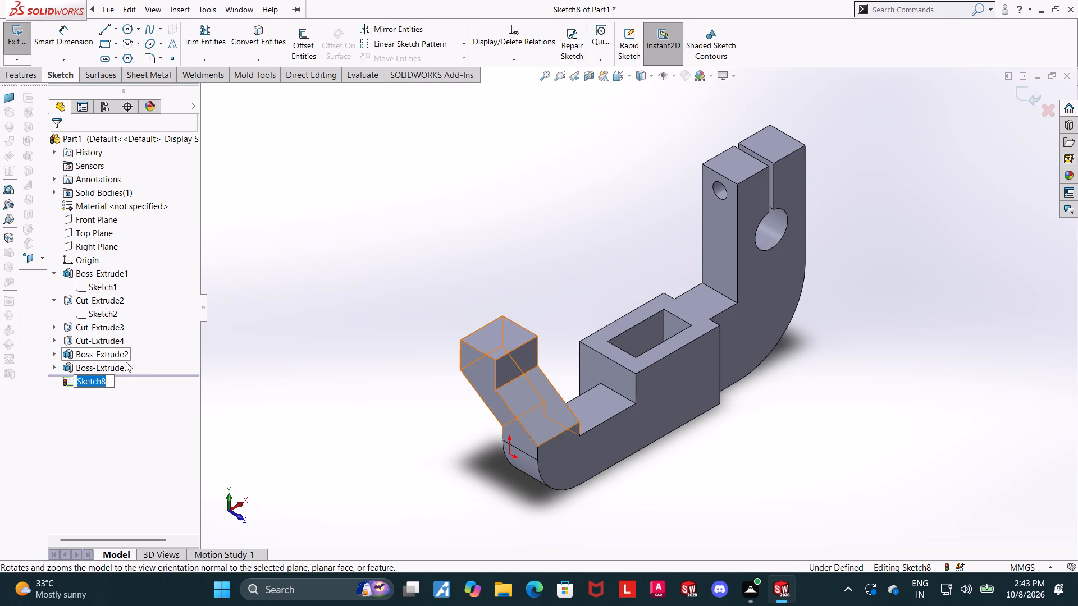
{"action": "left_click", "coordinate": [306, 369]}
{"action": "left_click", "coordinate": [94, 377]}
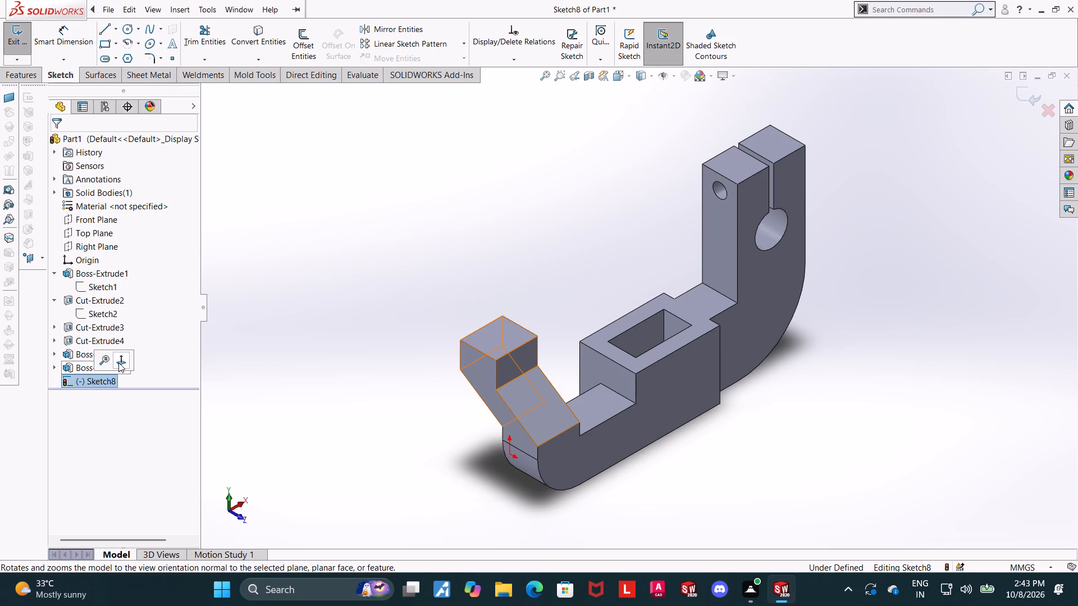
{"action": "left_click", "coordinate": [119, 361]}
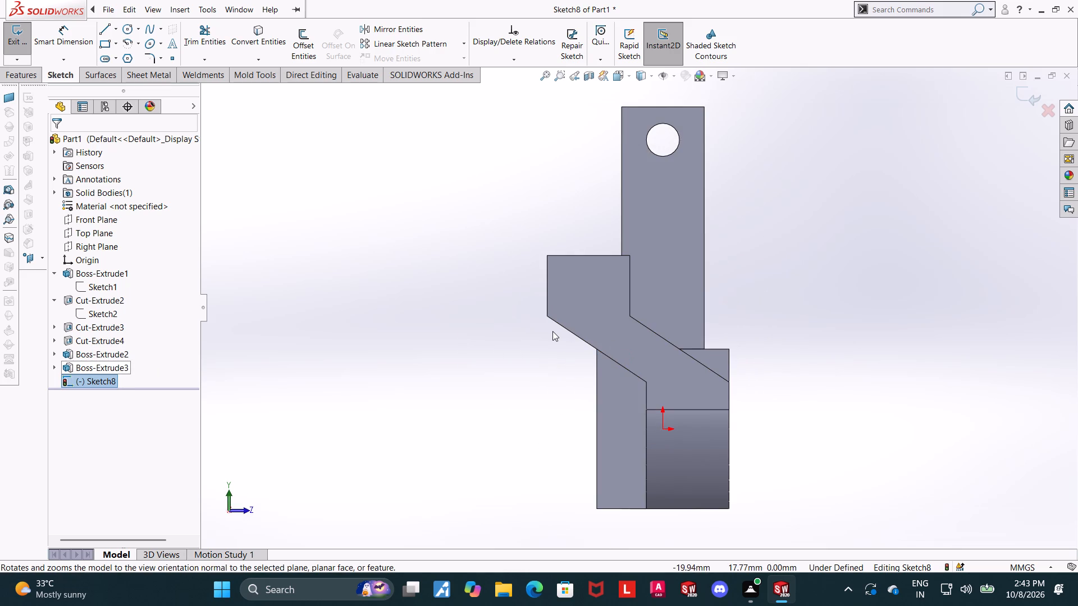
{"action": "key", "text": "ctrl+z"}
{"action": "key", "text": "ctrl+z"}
On the vertical inner face of the arm's upper end, sketch a 9 mm radius semicircle centred on the top edge's midpoint, spanning its corners.
{"action": "scroll", "coordinate": [865, 320], "scroll_direction": "up", "scroll_amount": 1}
{"action": "middle_click_drag", "start_coordinate": [858, 321], "coordinate": [798, 338]}
{"action": "scroll", "coordinate": [418, 354], "scroll_direction": "up", "scroll_amount": 1}
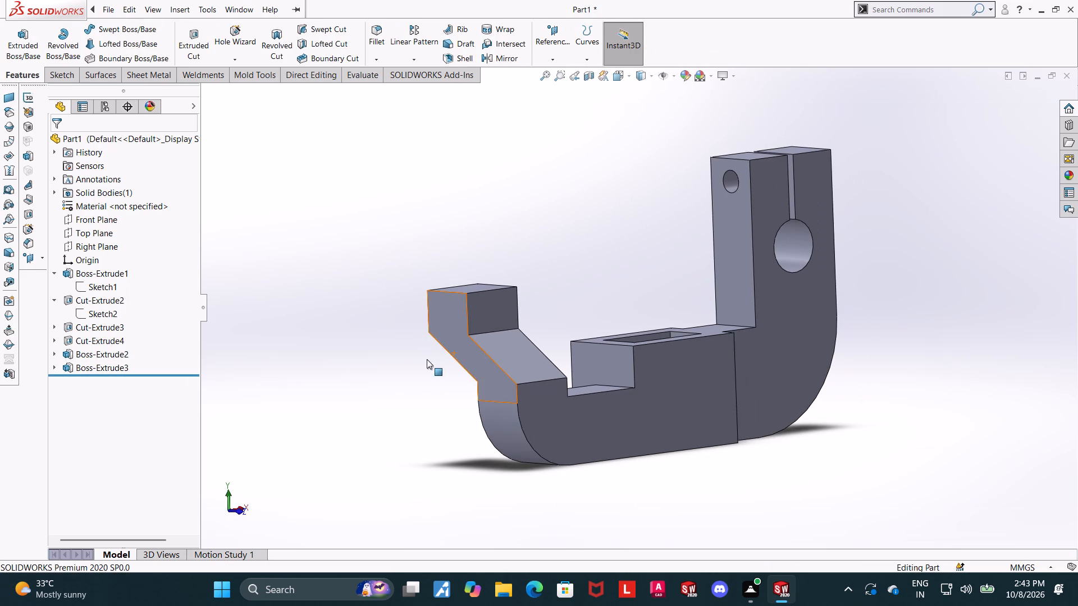
{"action": "left_click", "coordinate": [495, 301]}
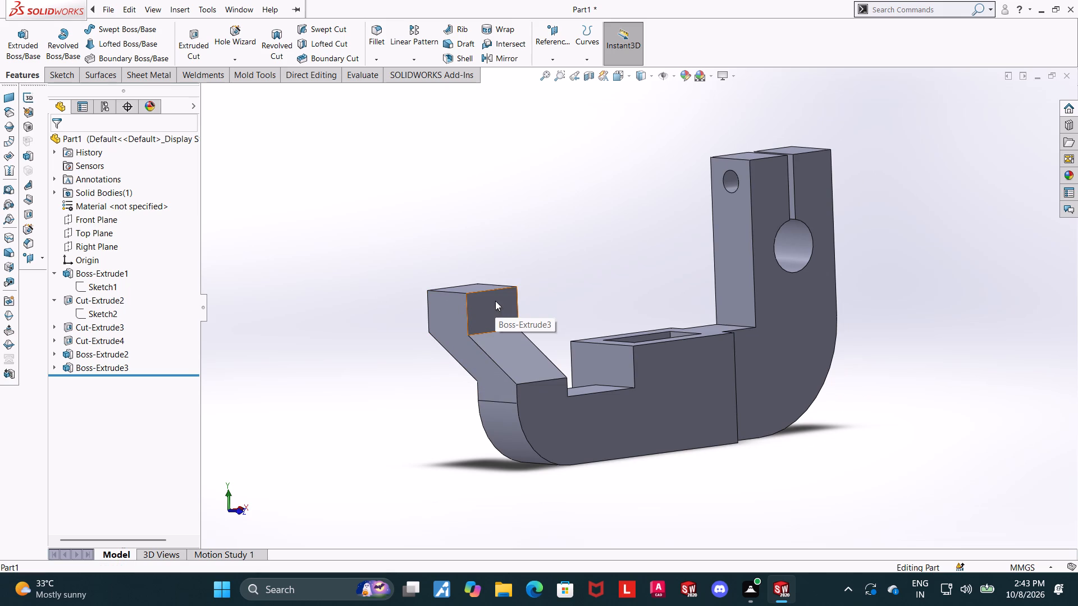
{"action": "left_click", "coordinate": [541, 269]}
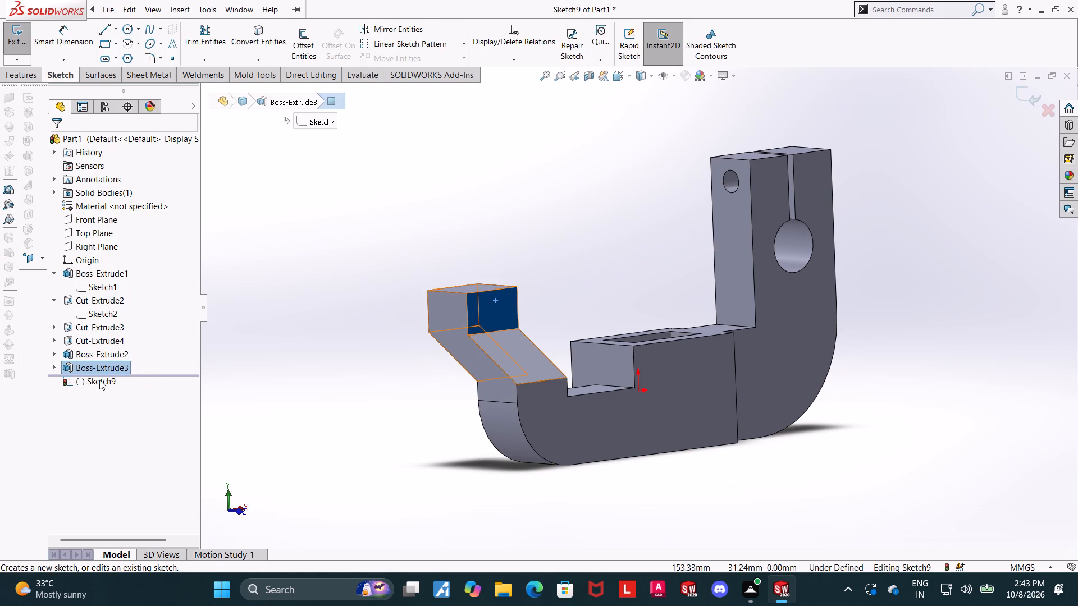
{"action": "left_click", "coordinate": [99, 380]}
{"action": "left_click", "coordinate": [130, 364]}
{"action": "left_click", "coordinate": [129, 39]}
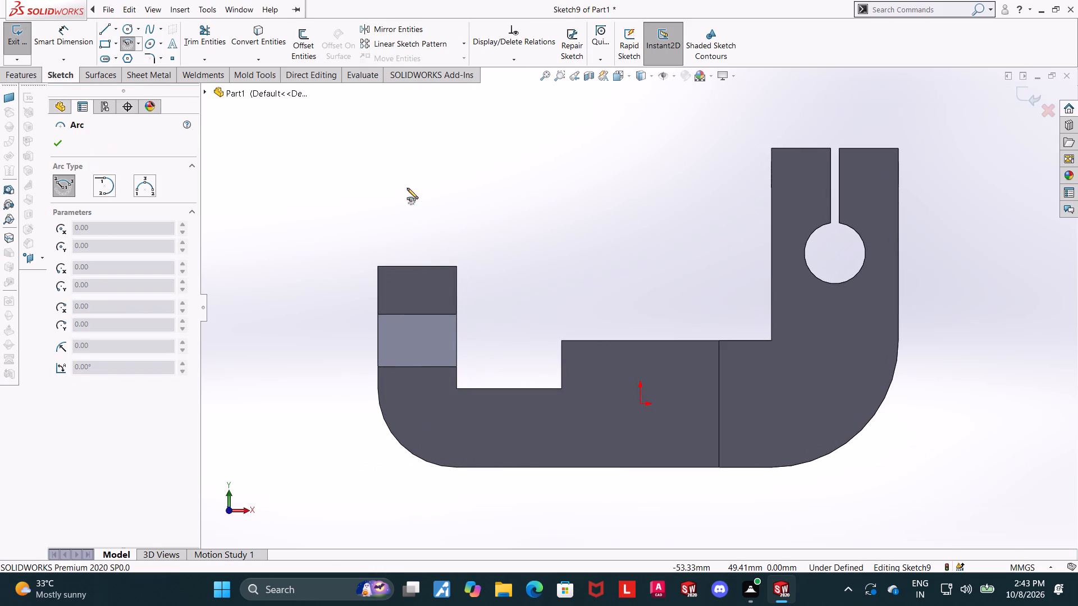
{"action": "left_click", "coordinate": [416, 265]}
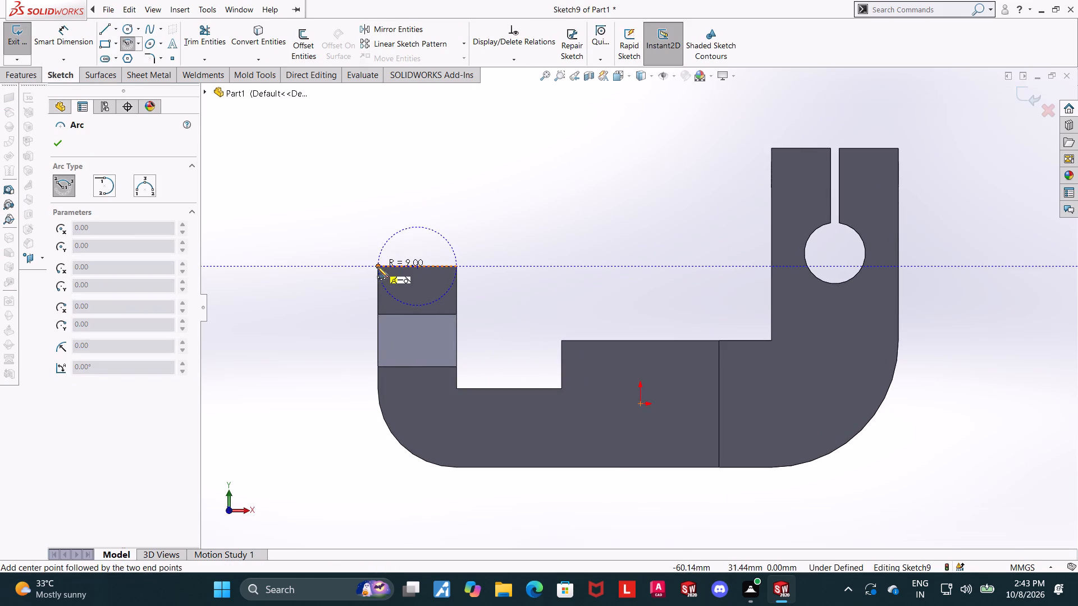
{"action": "left_click", "coordinate": [378, 267]}
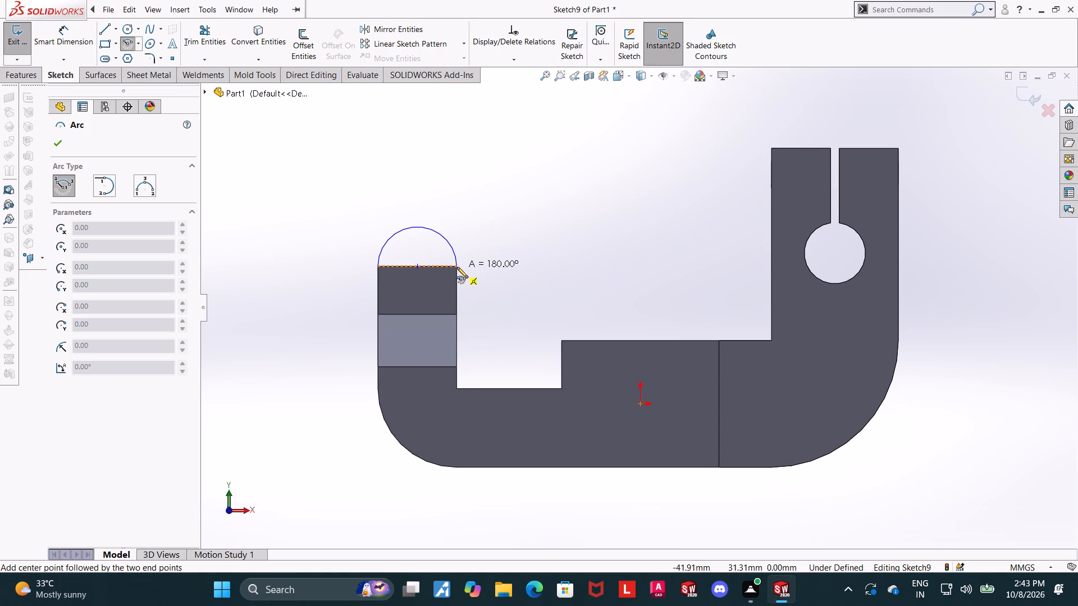
{"action": "left_click", "coordinate": [457, 267]}
{"action": "key", "text": "Escape"}
{"action": "key", "text": "Escape"}
{"action": "key", "text": "Escape"}
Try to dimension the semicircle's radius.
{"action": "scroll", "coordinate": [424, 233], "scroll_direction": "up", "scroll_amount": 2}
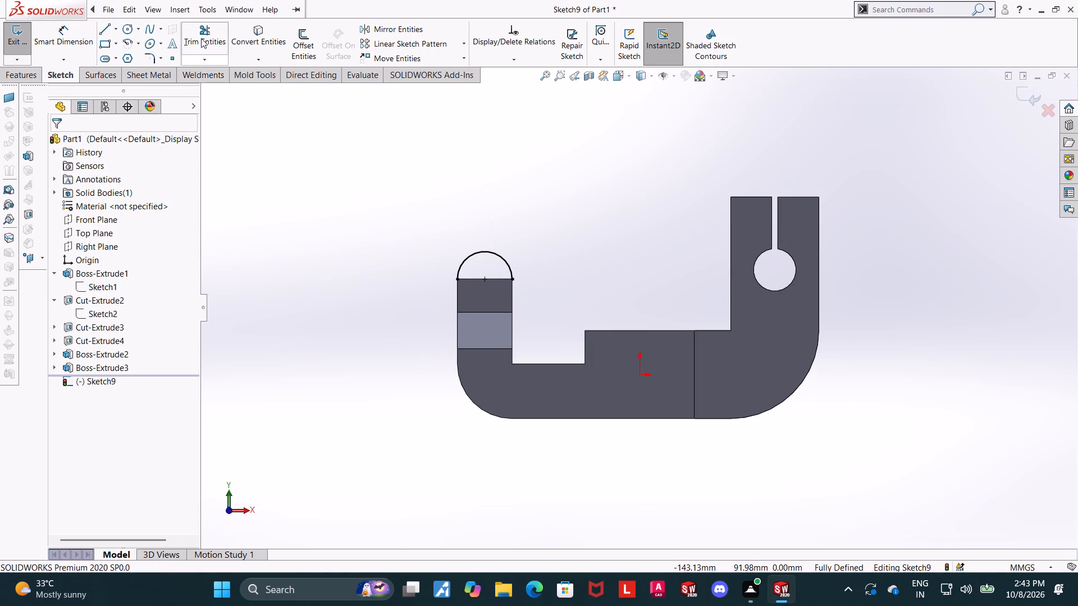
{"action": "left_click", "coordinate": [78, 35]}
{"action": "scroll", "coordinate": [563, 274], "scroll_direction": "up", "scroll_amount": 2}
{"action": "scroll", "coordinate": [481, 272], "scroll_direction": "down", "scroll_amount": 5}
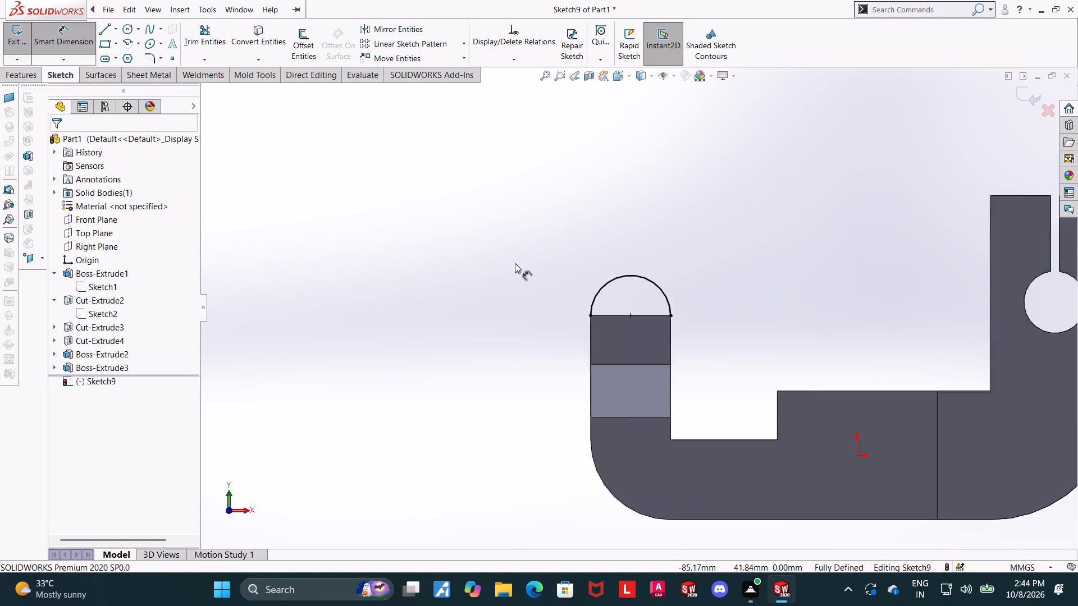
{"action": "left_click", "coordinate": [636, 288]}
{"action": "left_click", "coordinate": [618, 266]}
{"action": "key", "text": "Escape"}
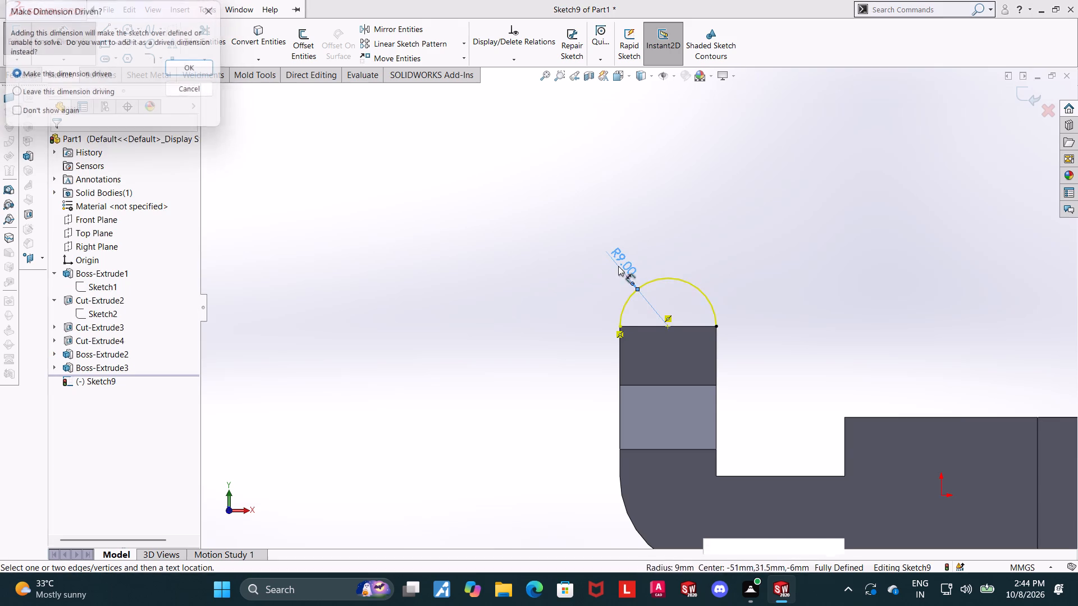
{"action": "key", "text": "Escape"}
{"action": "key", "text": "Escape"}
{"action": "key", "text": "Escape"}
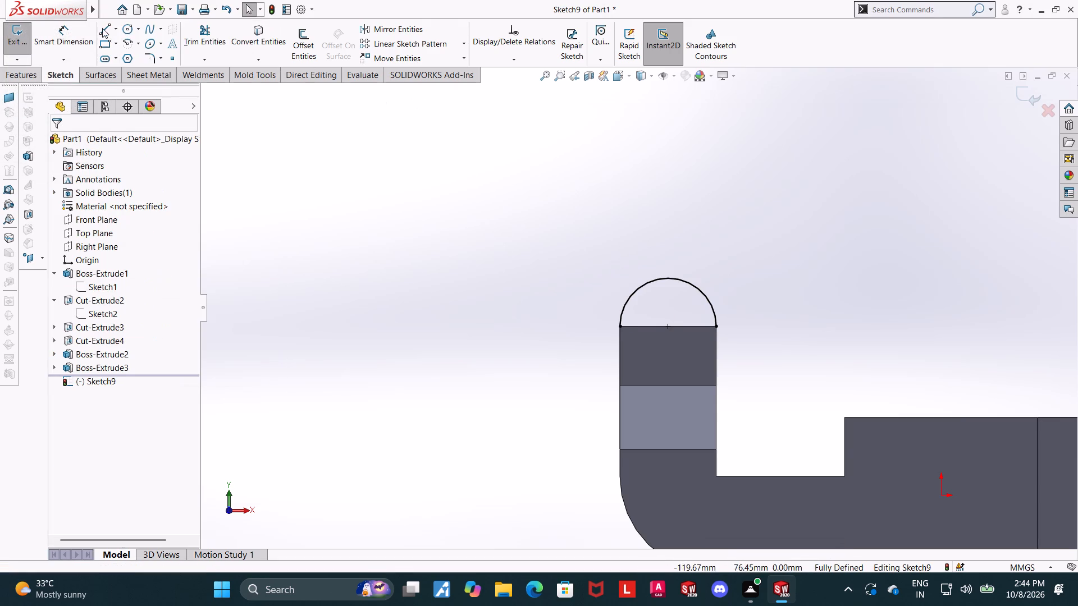
Close the semicircle with a straight line along the arm's top edge between the arc's endpoints.
{"action": "left_click", "coordinate": [104, 26]}
{"action": "left_click", "coordinate": [621, 325]}
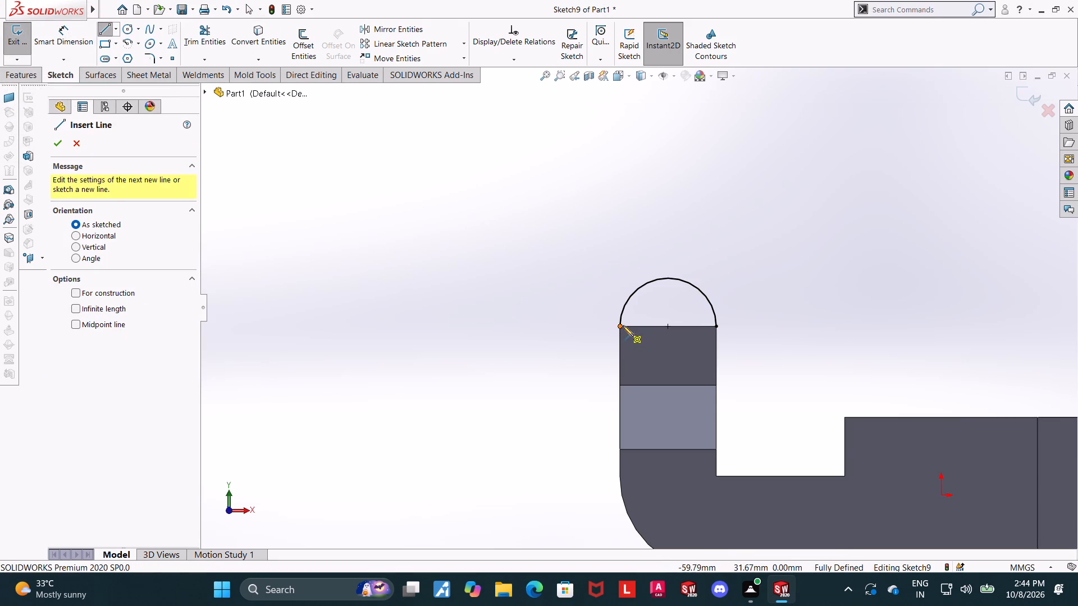
{"action": "left_click", "coordinate": [716, 329]}
{"action": "key", "text": "Escape"}
{"action": "key", "text": "Escape"}
{"action": "key", "text": "Escape"}
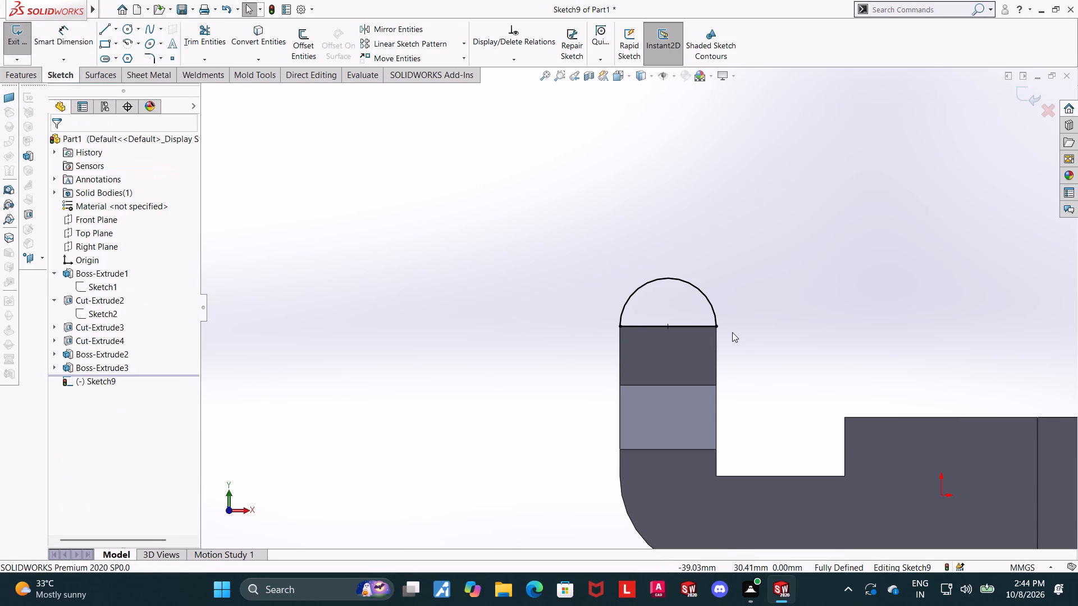
Exit the sketch and extrude the semicircle in the reversed direction, up to the opposite vertical face of the arm's upper end.
{"action": "scroll", "coordinate": [732, 332], "scroll_direction": "down", "scroll_amount": 1}
{"action": "scroll", "coordinate": [732, 332], "scroll_direction": "up", "scroll_amount": 4}
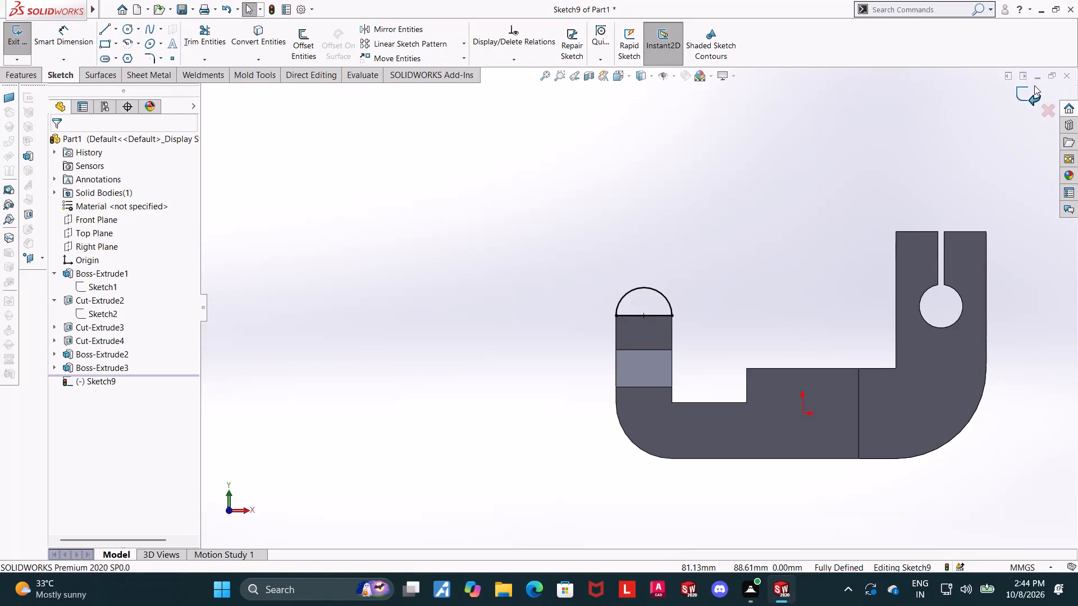
{"action": "left_click", "coordinate": [1028, 88]}
{"action": "middle_click_drag", "start_coordinate": [732, 202], "coordinate": [796, 244]}
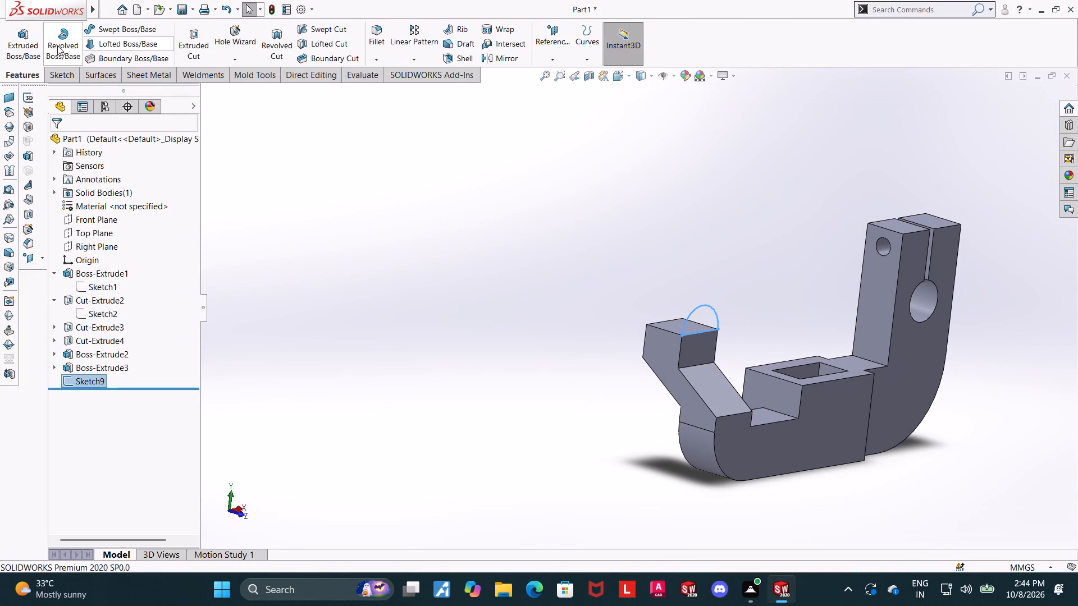
{"action": "left_click", "coordinate": [38, 34]}
{"action": "middle_click_drag", "start_coordinate": [575, 214], "coordinate": [652, 320]}
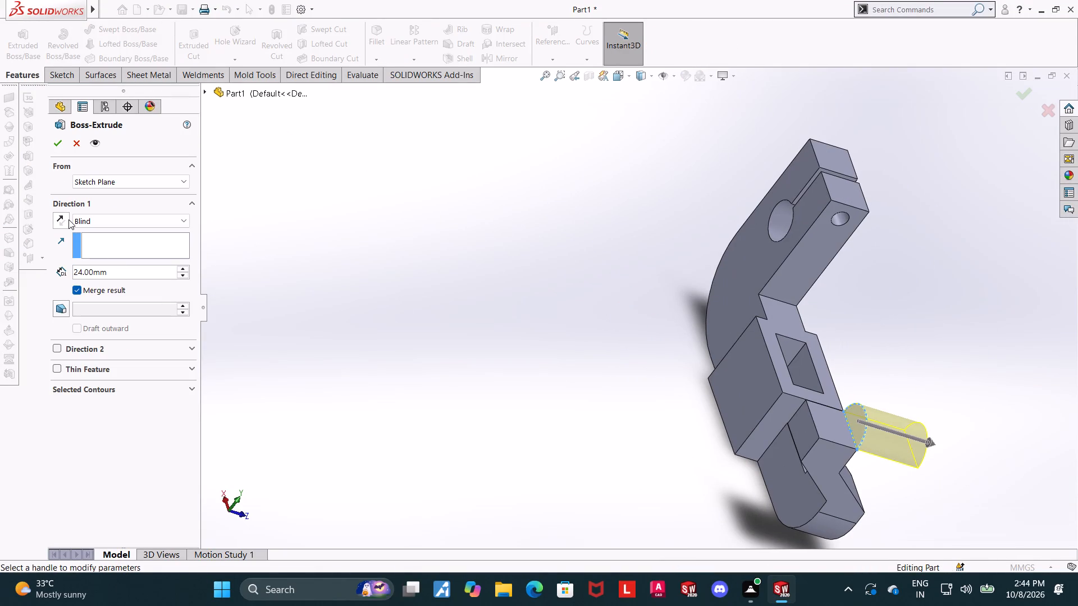
{"action": "left_click", "coordinate": [65, 218]}
{"action": "left_click", "coordinate": [92, 221]}
{"action": "left_click", "coordinate": [112, 273]}
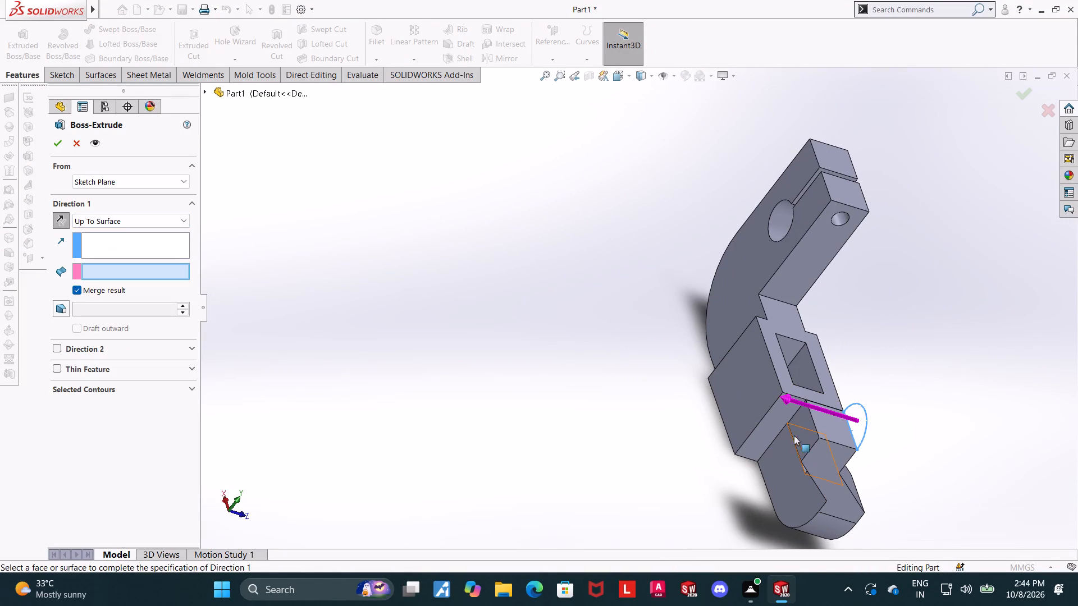
{"action": "left_click", "coordinate": [805, 429]}
{"action": "left_click", "coordinate": [65, 148]}
Start a sketch on the arm's rounded vertical face and draw a circle about 12.5 mm in diameter at the rounded end's centre.
{"action": "scroll", "coordinate": [877, 386], "scroll_direction": "up", "scroll_amount": 4}
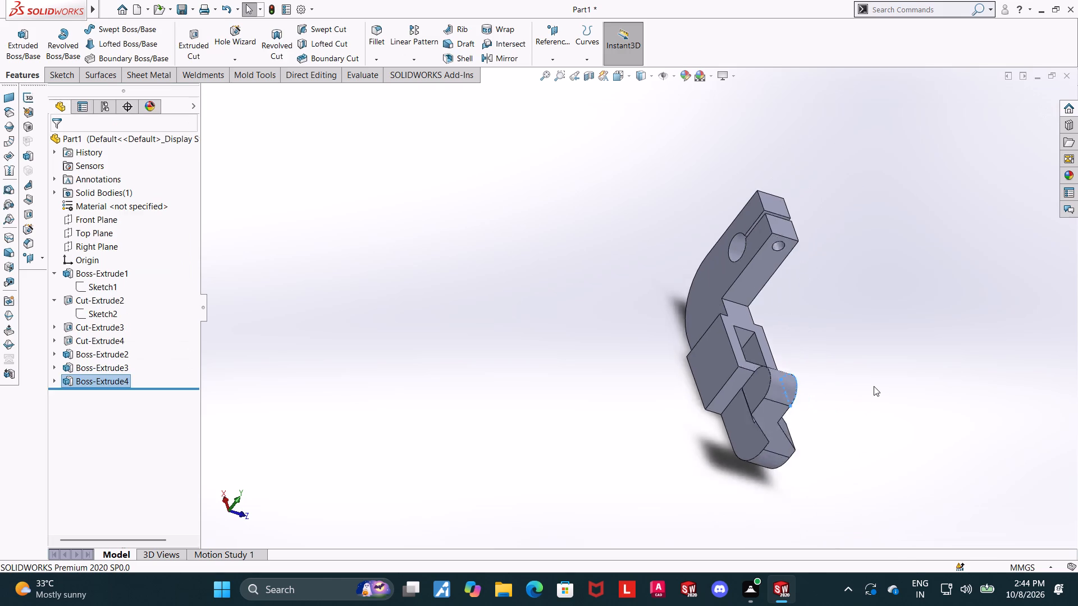
{"action": "scroll", "coordinate": [874, 386], "scroll_direction": "up", "scroll_amount": 1}
{"action": "middle_click_drag", "start_coordinate": [938, 399], "coordinate": [811, 294]}
{"action": "left_click_drag", "start_coordinate": [649, 461], "coordinate": [655, 454]}
{"action": "scroll", "coordinate": [699, 336], "scroll_direction": "down", "scroll_amount": 4}
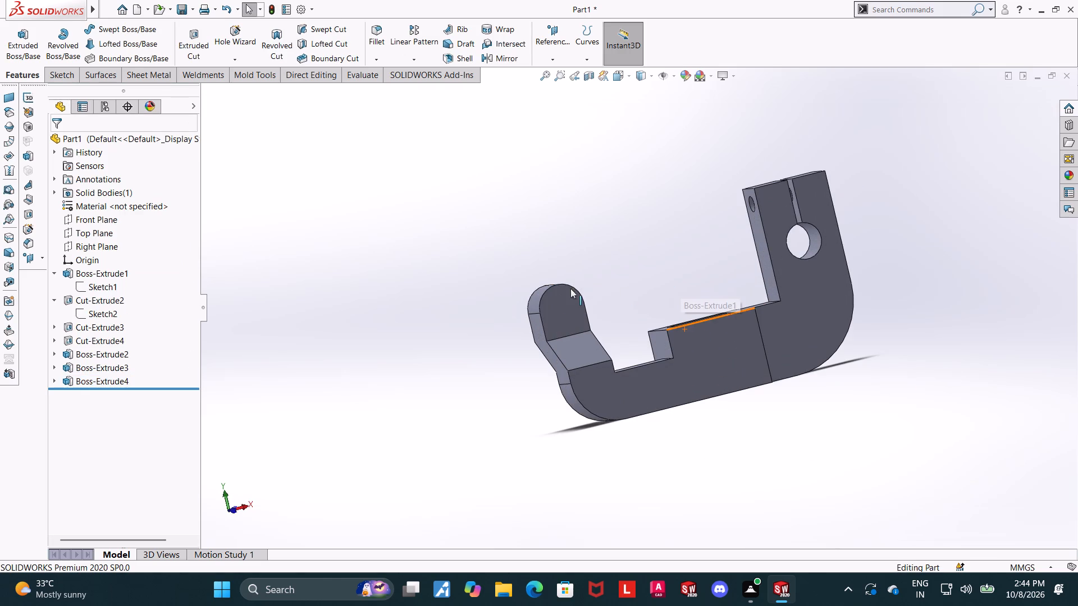
{"action": "left_click", "coordinate": [560, 304]}
{"action": "left_click", "coordinate": [611, 271]}
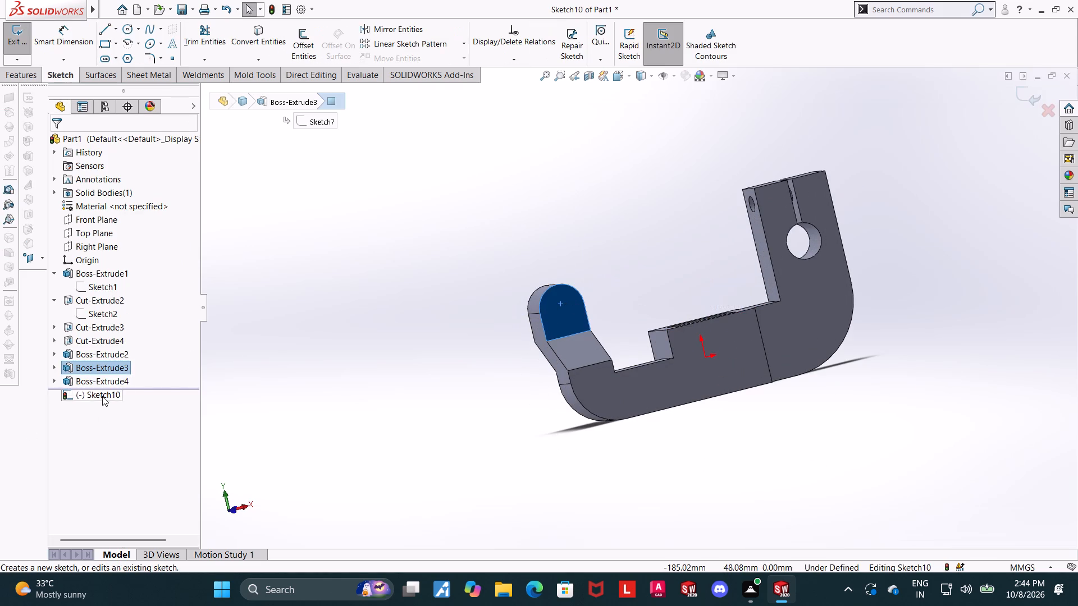
{"action": "left_click", "coordinate": [102, 396]}
{"action": "left_click", "coordinate": [126, 381]}
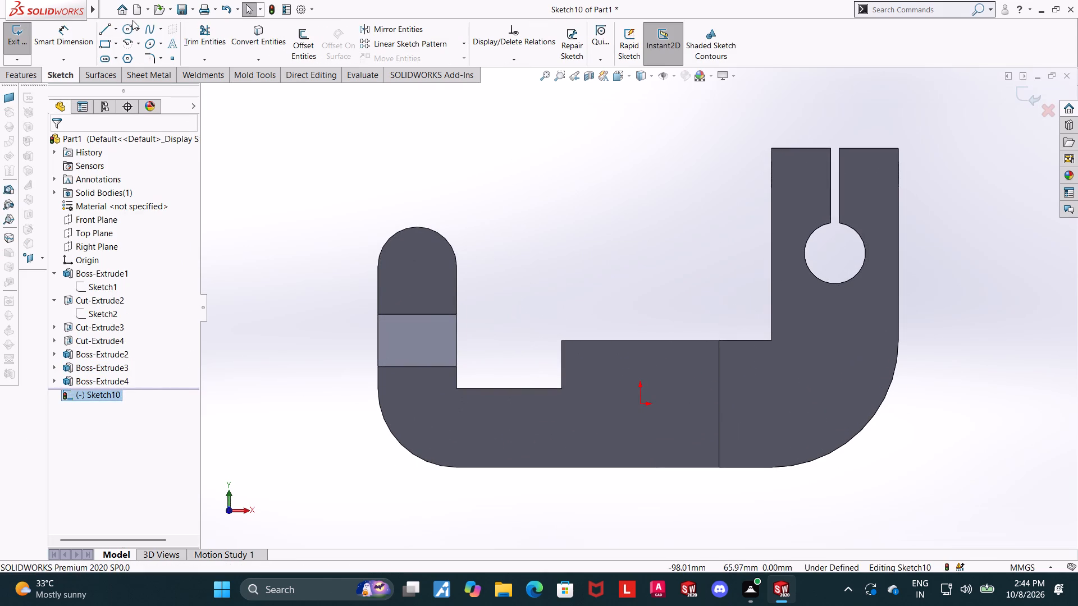
{"action": "left_click", "coordinate": [130, 25]}
{"action": "scroll", "coordinate": [422, 224], "scroll_direction": "down", "scroll_amount": 3}
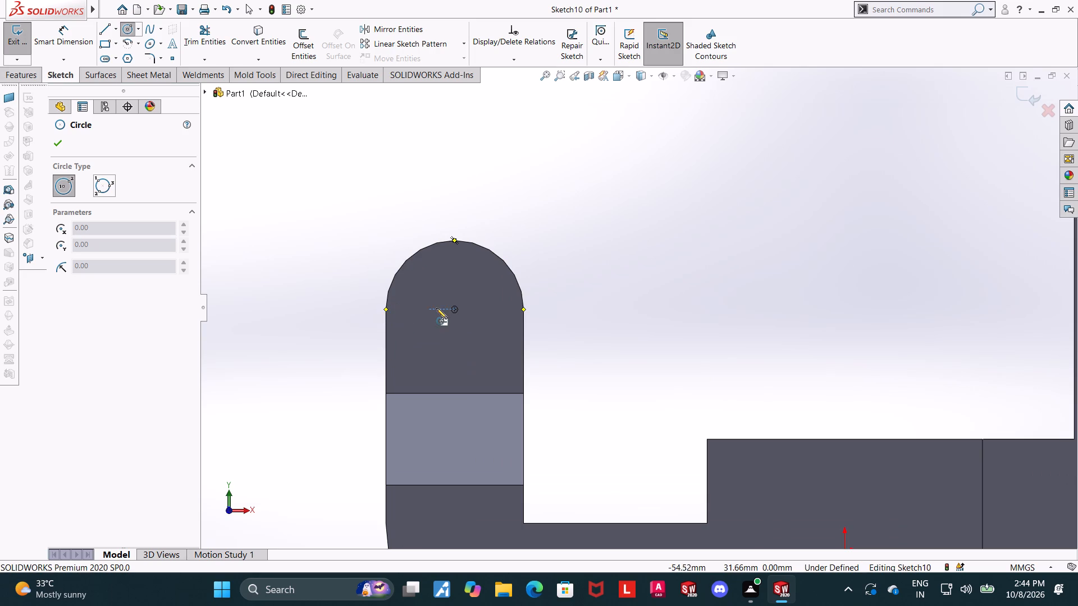
{"action": "left_click", "coordinate": [454, 310]}
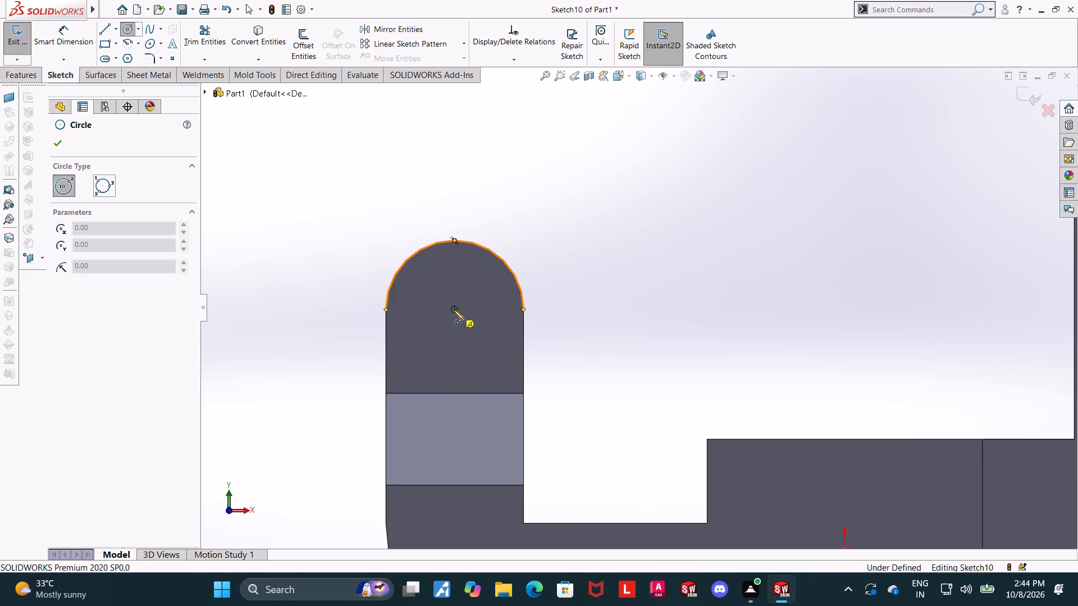
{"action": "left_click", "coordinate": [484, 272]}
{"action": "key", "text": "Escape"}
{"action": "key", "text": "Escape"}
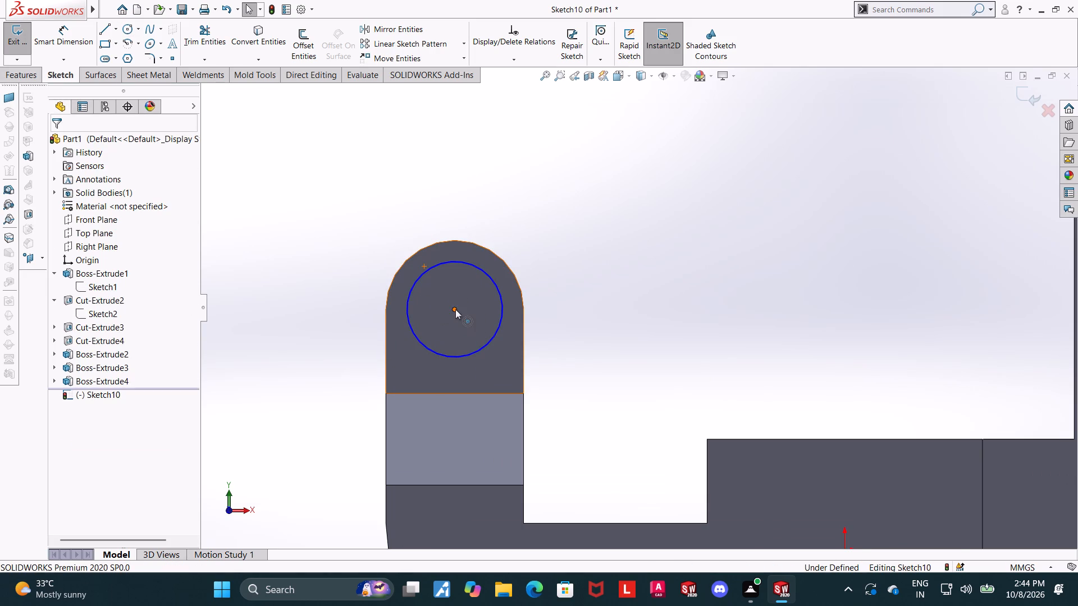
Add a concentric relation between the circle and the arm's rounded top edge.
{"action": "left_click", "coordinate": [455, 309]}
{"action": "key", "text": "Escape"}
{"action": "key", "text": "Escape"}
{"action": "left_click", "coordinate": [457, 264]}
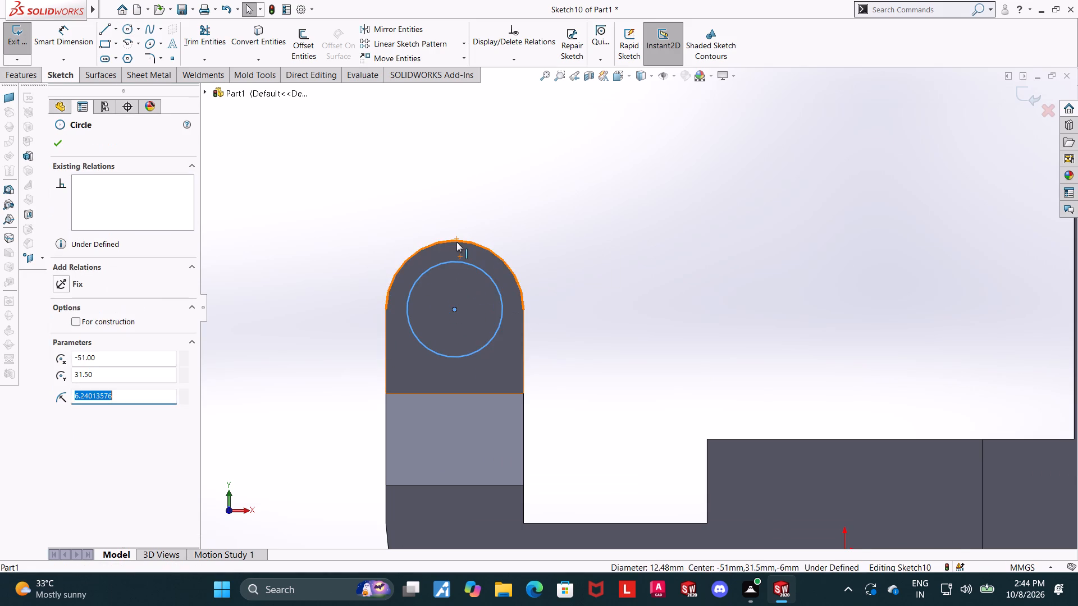
{"action": "left_click", "coordinate": [456, 242], "text": "ctrl"}
{"action": "left_click", "coordinate": [60, 375]}
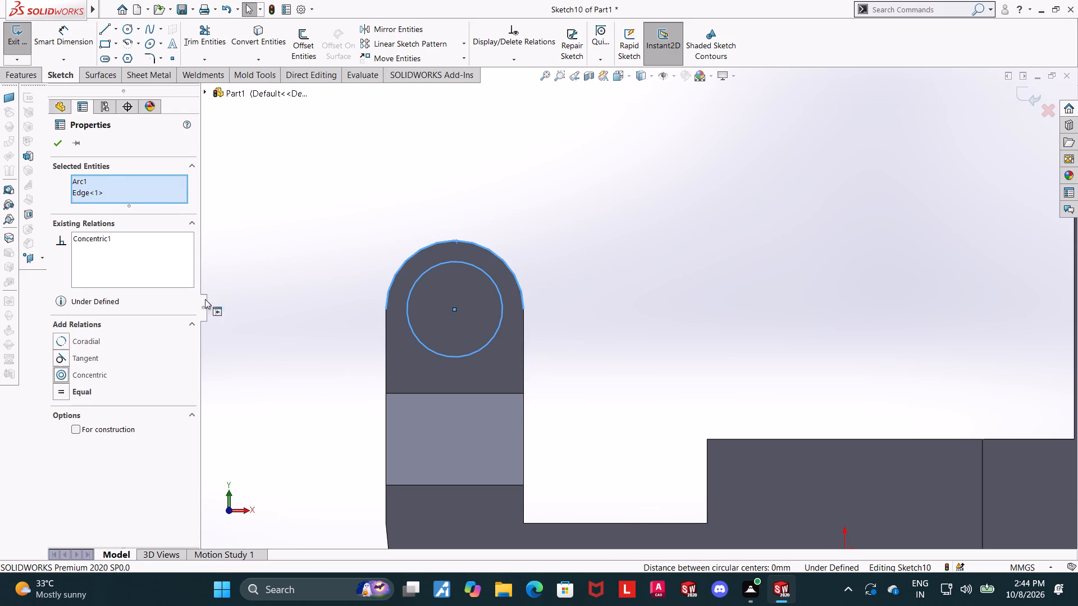
{"action": "key", "text": "Escape"}
{"action": "key", "text": "Escape"}
Dimension the circle's diameter as 9 mm.
{"action": "left_click", "coordinate": [67, 39]}
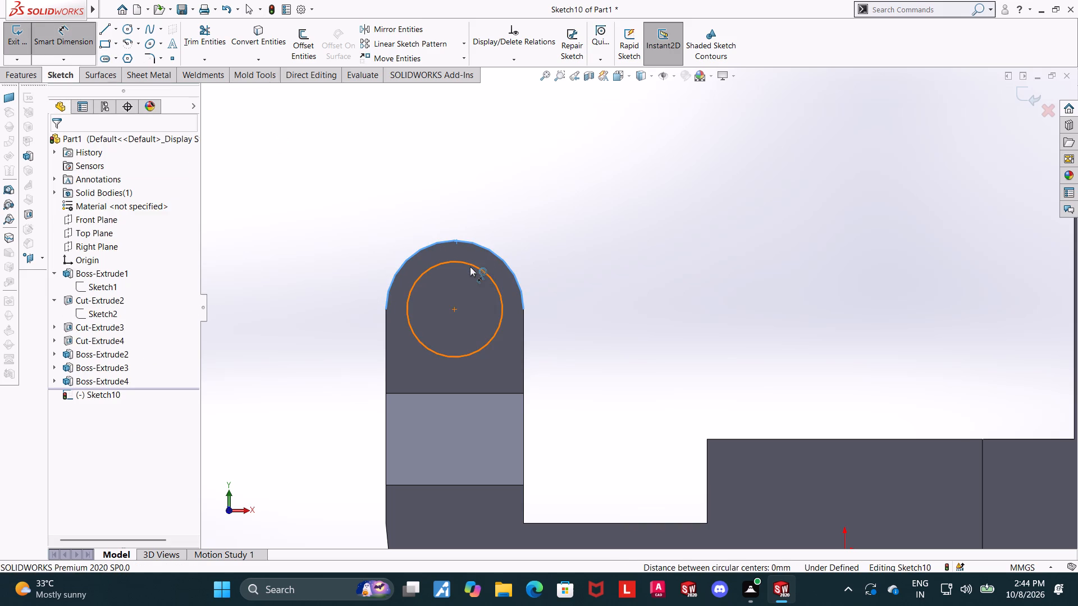
{"action": "left_click", "coordinate": [469, 267]}
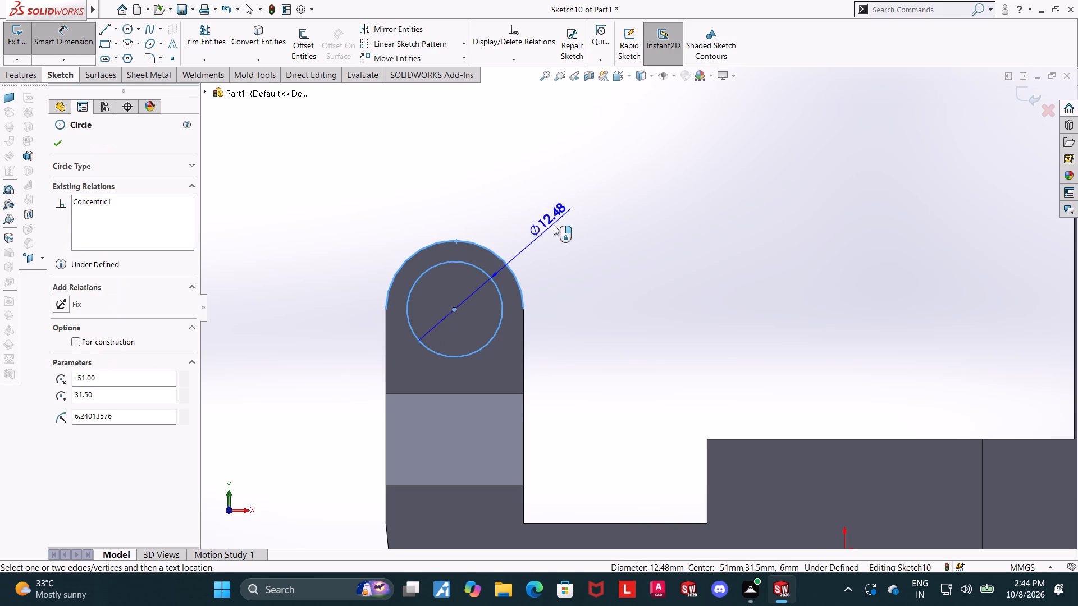
{"action": "left_click", "coordinate": [554, 225]}
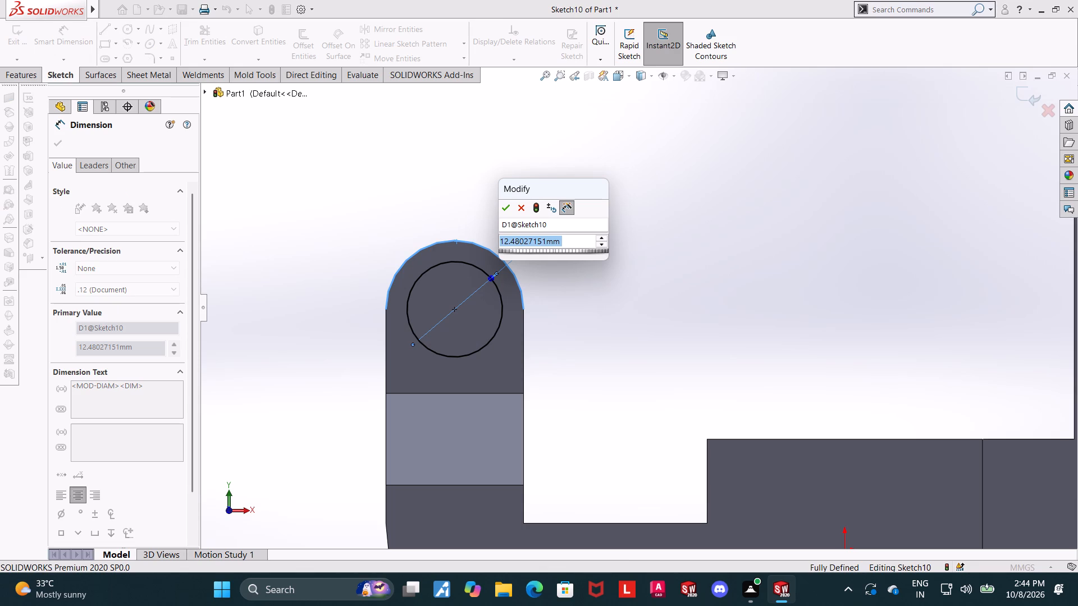
{"action": "key", "text": "9"}
{"action": "key", "text": "Return"}
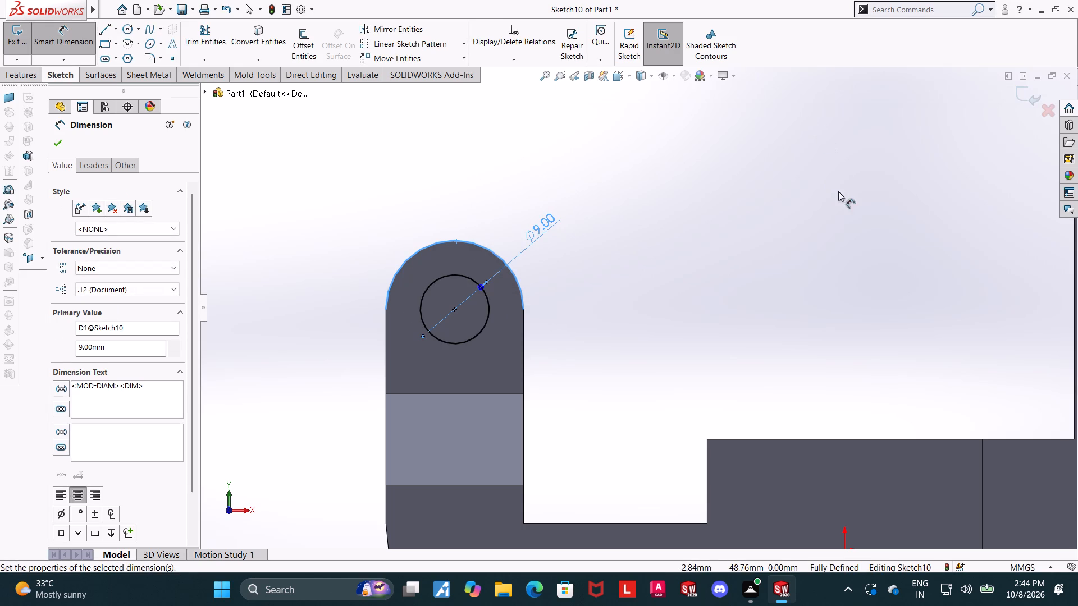
Exit the sketch and cut-extrude the circle through the arm's rounded end with a 24 mm blind depth.
{"action": "left_click", "coordinate": [1026, 91]}
{"action": "scroll", "coordinate": [737, 253], "scroll_direction": "up", "scroll_amount": 4}
{"action": "middle_click_drag", "start_coordinate": [642, 265], "coordinate": [661, 277]}
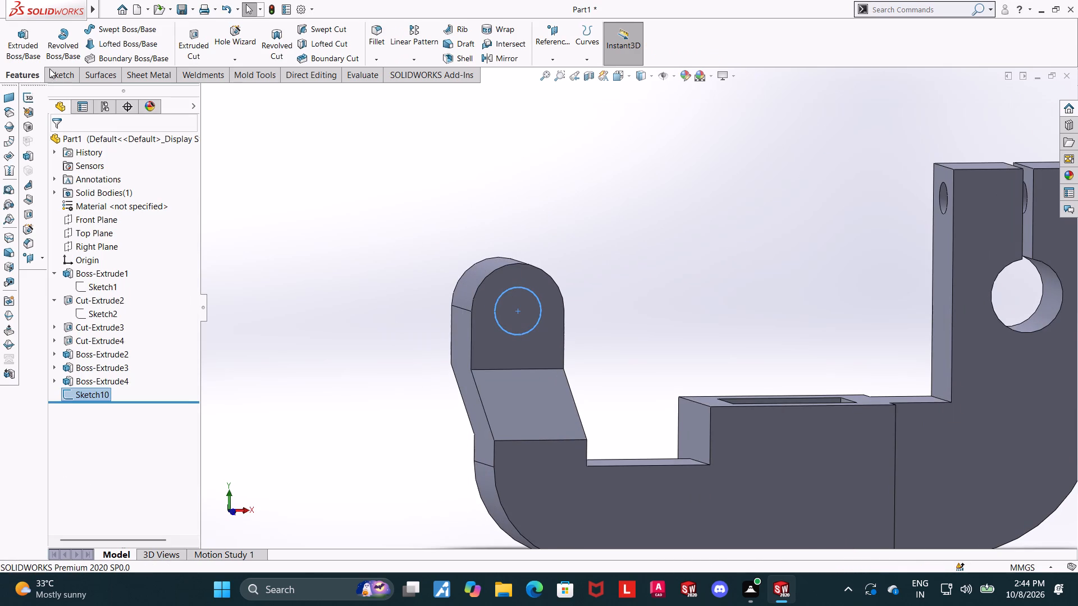
{"action": "left_click", "coordinate": [188, 42]}
{"action": "middle_click_drag", "start_coordinate": [443, 185], "coordinate": [494, 250]}
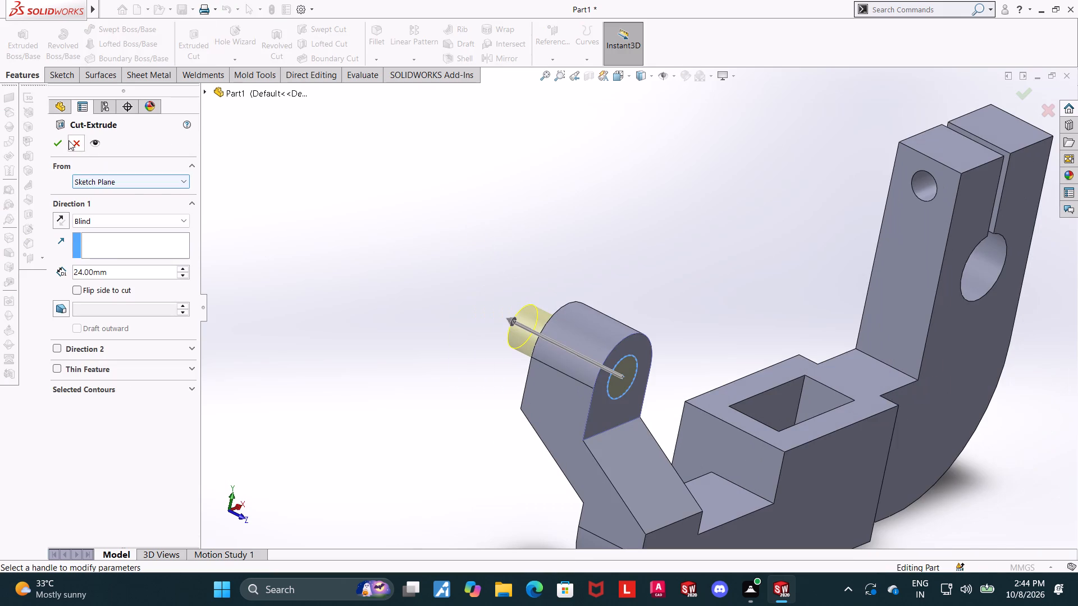
{"action": "left_click", "coordinate": [62, 138]}
Apply a light orange colour from the standard palette to the whole part.
{"action": "scroll", "coordinate": [496, 228], "scroll_direction": "up", "scroll_amount": 3}
{"action": "left_click", "coordinate": [743, 260]}
{"action": "middle_click_drag", "start_coordinate": [731, 256], "coordinate": [704, 191]}
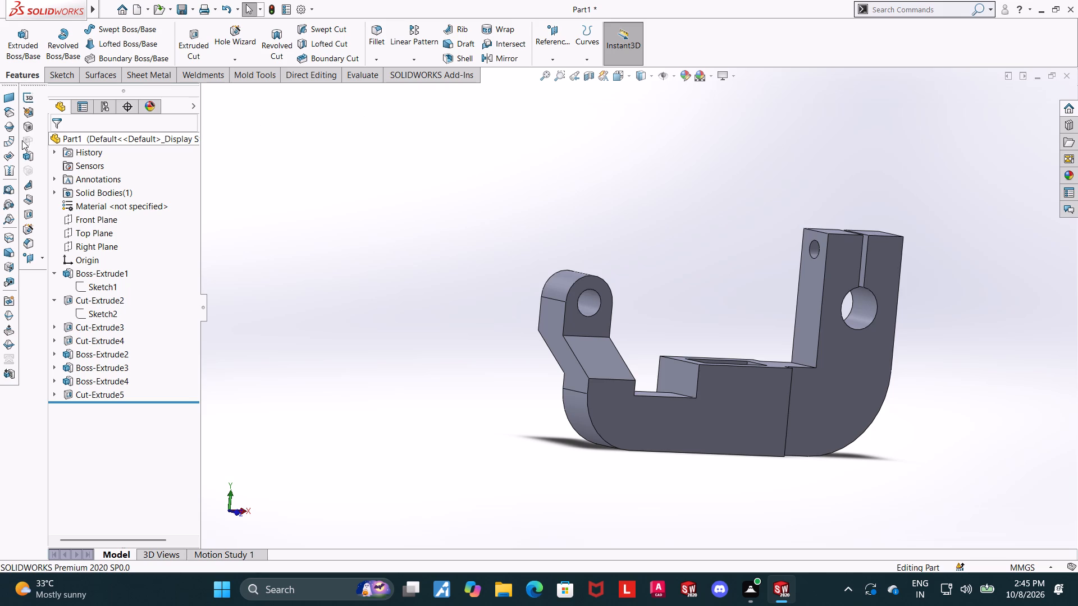
{"action": "right_click", "coordinate": [63, 141]}
{"action": "left_click", "coordinate": [95, 129]}
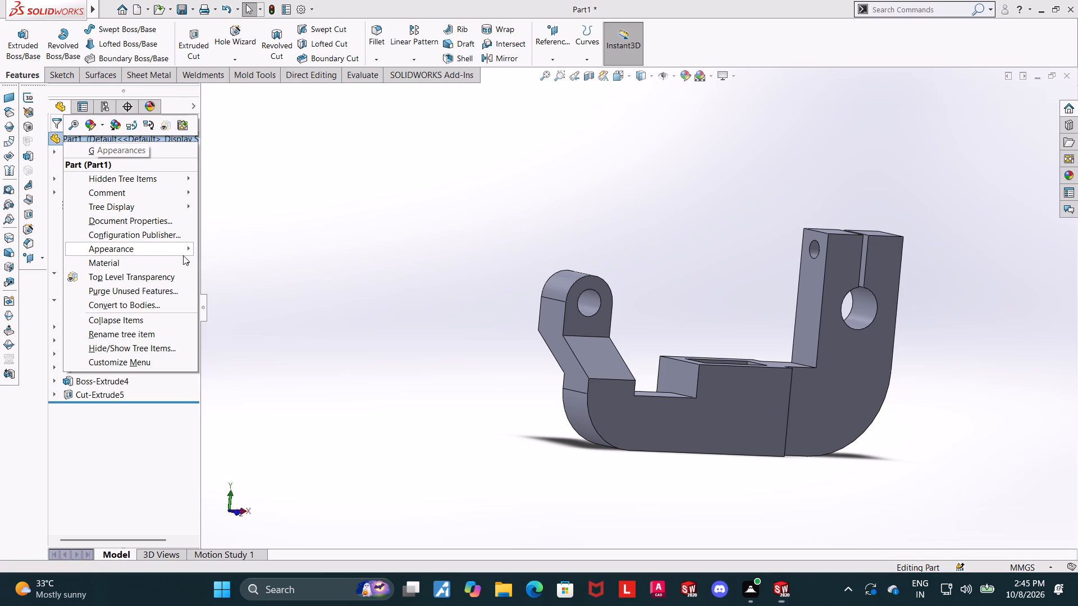
{"action": "left_click", "coordinate": [88, 128]}
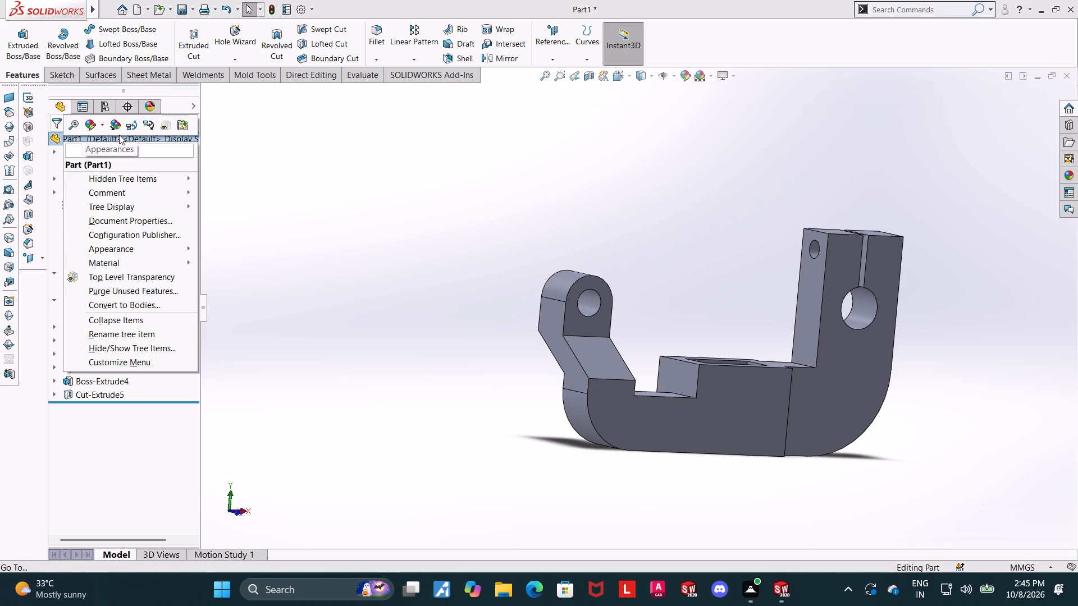
{"action": "left_click", "coordinate": [92, 125]}
{"action": "left_click", "coordinate": [147, 151]}
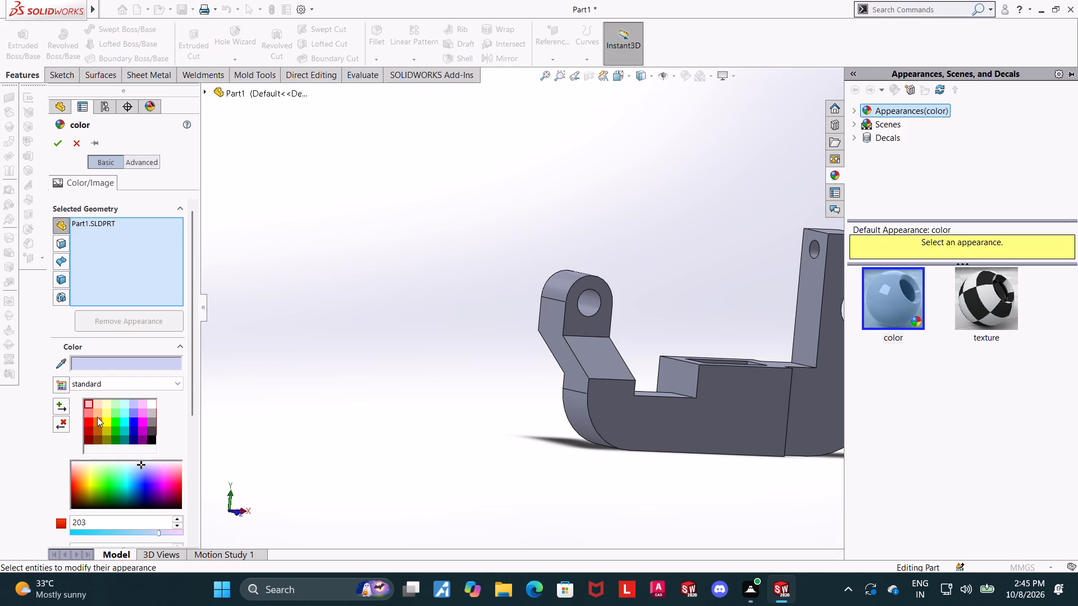
{"action": "left_click", "coordinate": [97, 417]}
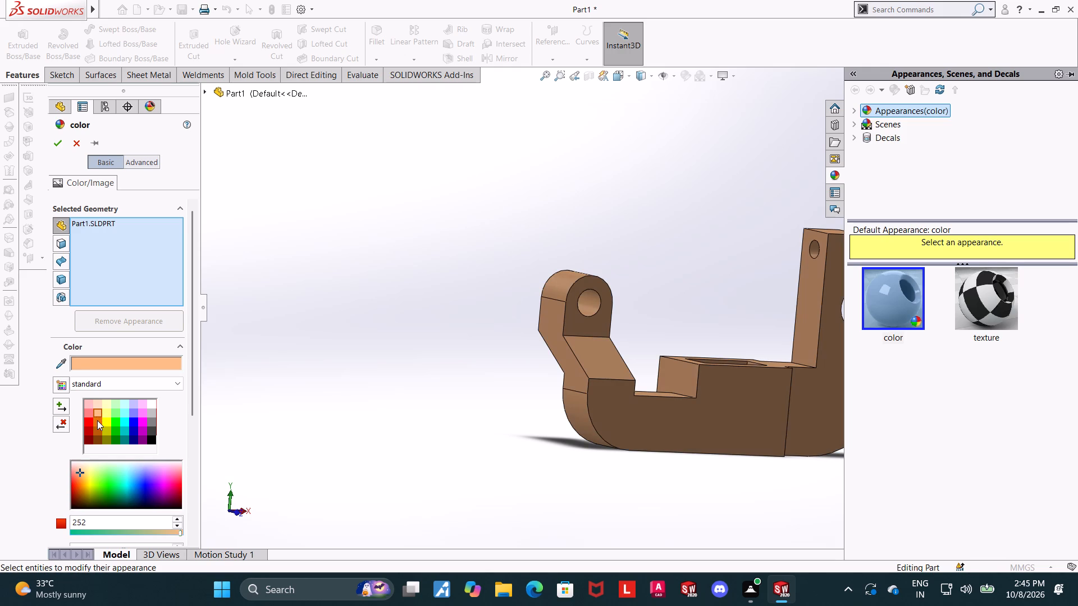
{"action": "scroll", "coordinate": [336, 412], "scroll_direction": "up", "scroll_amount": 1}
{"action": "middle_click_drag", "start_coordinate": [337, 412], "coordinate": [359, 443]}
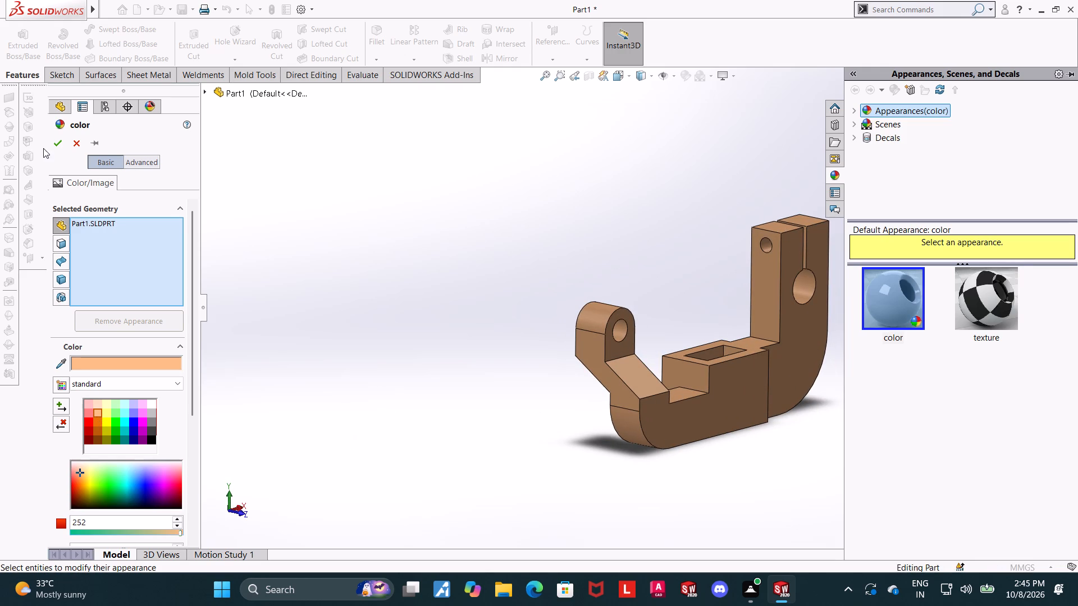
{"action": "left_click", "coordinate": [67, 145]}
{"action": "left_click", "coordinate": [61, 145]}
Show the coloured part in the isometric view.
{"action": "scroll", "coordinate": [796, 293], "scroll_direction": "down", "scroll_amount": 2}
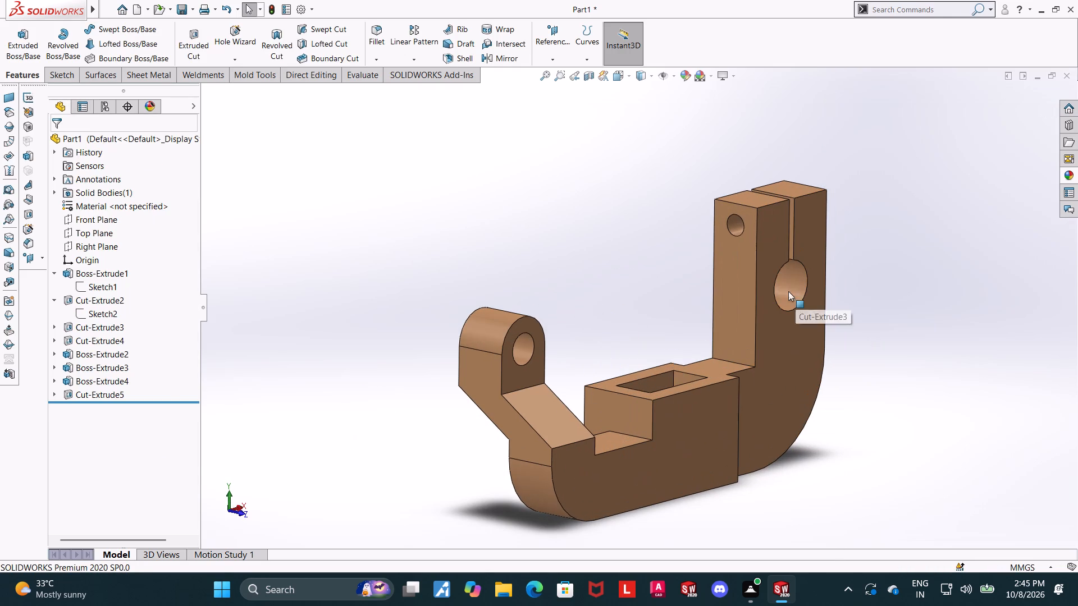
{"action": "left_click", "coordinate": [619, 75]}
{"action": "left_click", "coordinate": [505, 311]}
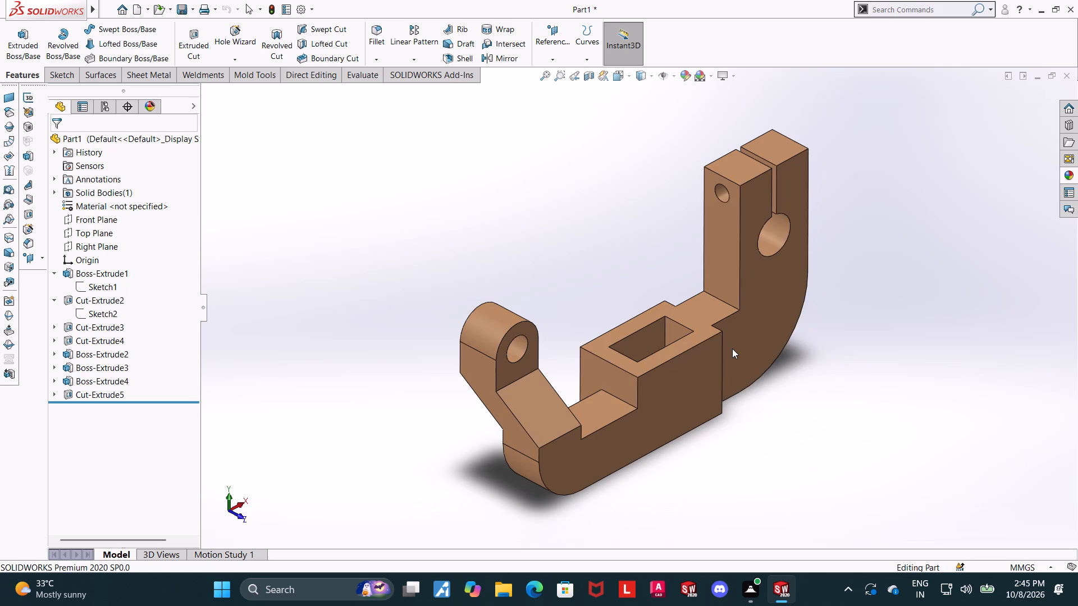
{"action": "scroll", "coordinate": [732, 348], "scroll_direction": "down", "scroll_amount": 1}
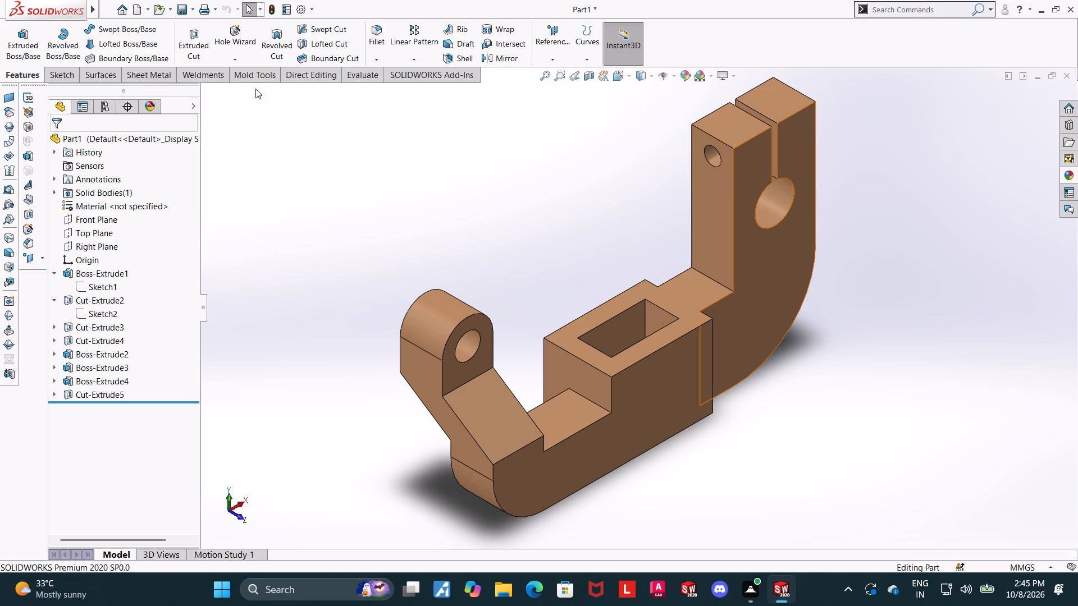
Measure three edges of the block's front face: the low step's top edge, the tall vertical end edge and the straight bottom edge.
{"action": "left_click", "coordinate": [357, 74]}
{"action": "left_click", "coordinate": [116, 45]}
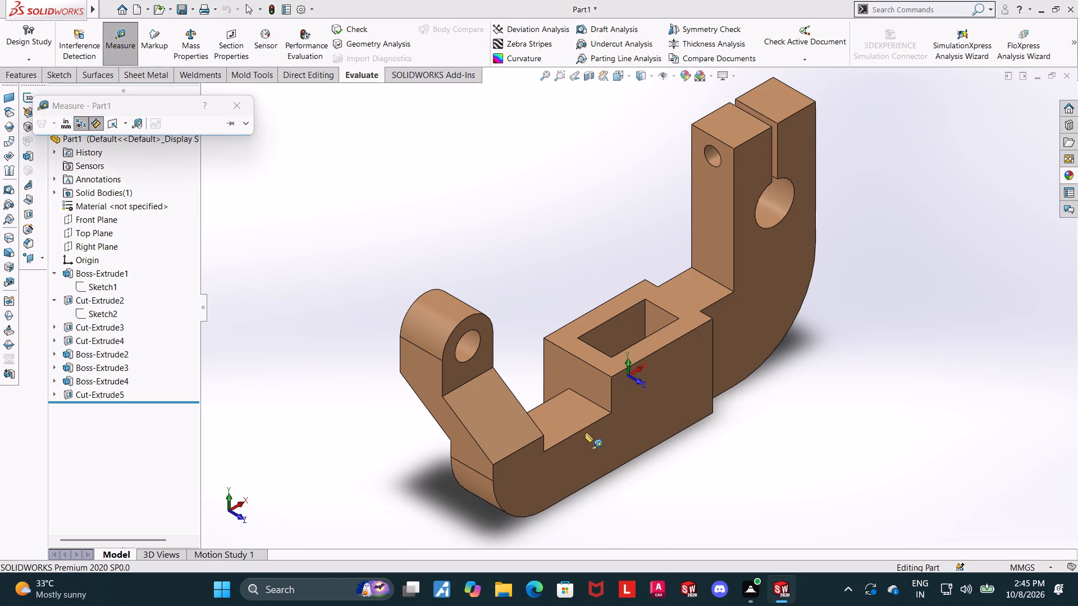
{"action": "left_click", "coordinate": [588, 424]}
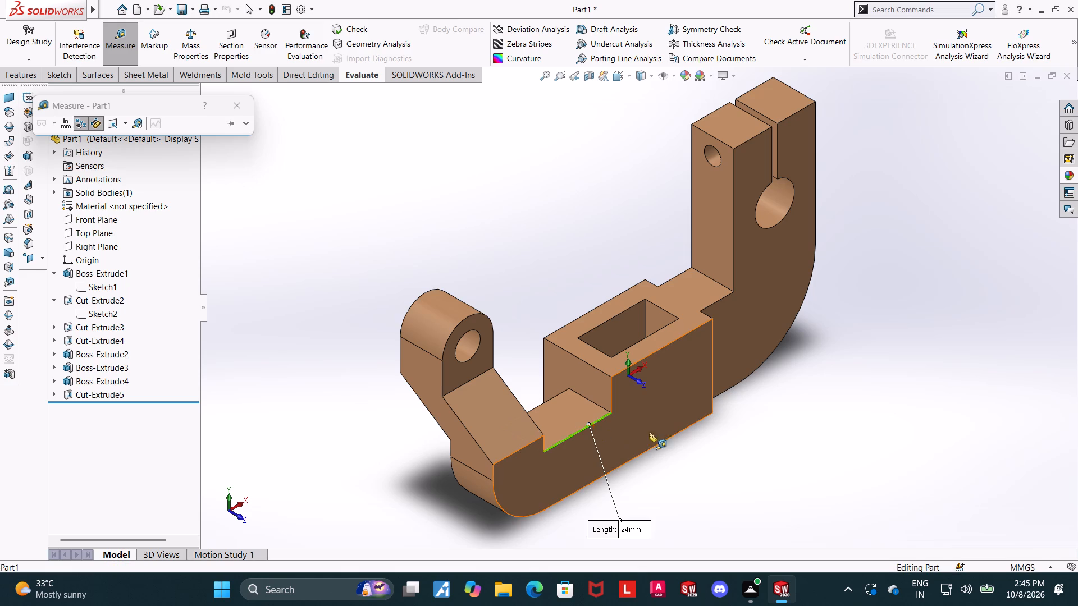
{"action": "key", "text": "Escape"}
{"action": "left_click", "coordinate": [131, 38]}
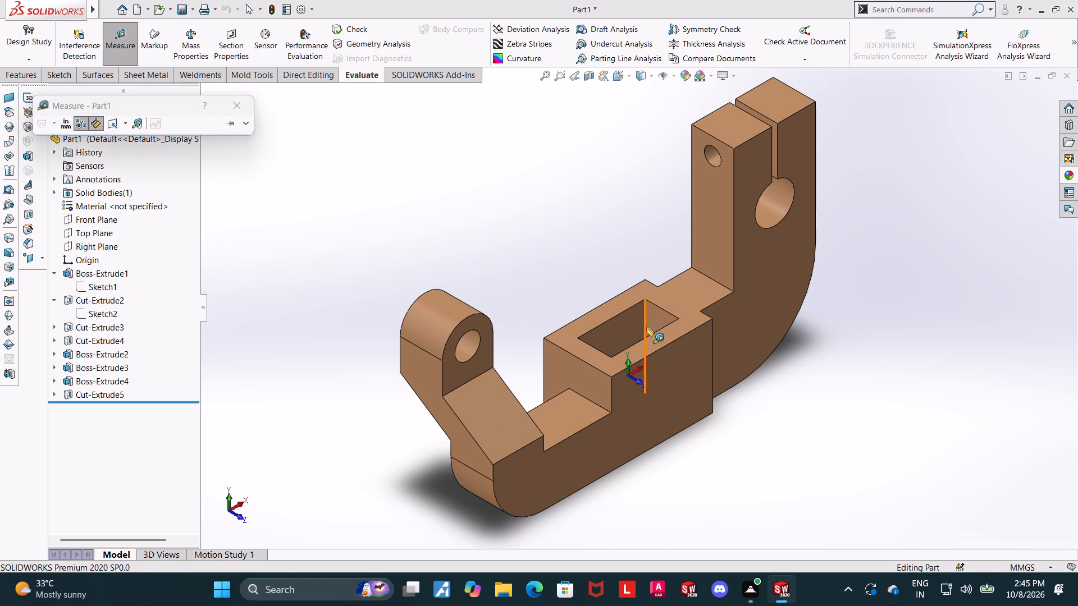
{"action": "left_click", "coordinate": [712, 375]}
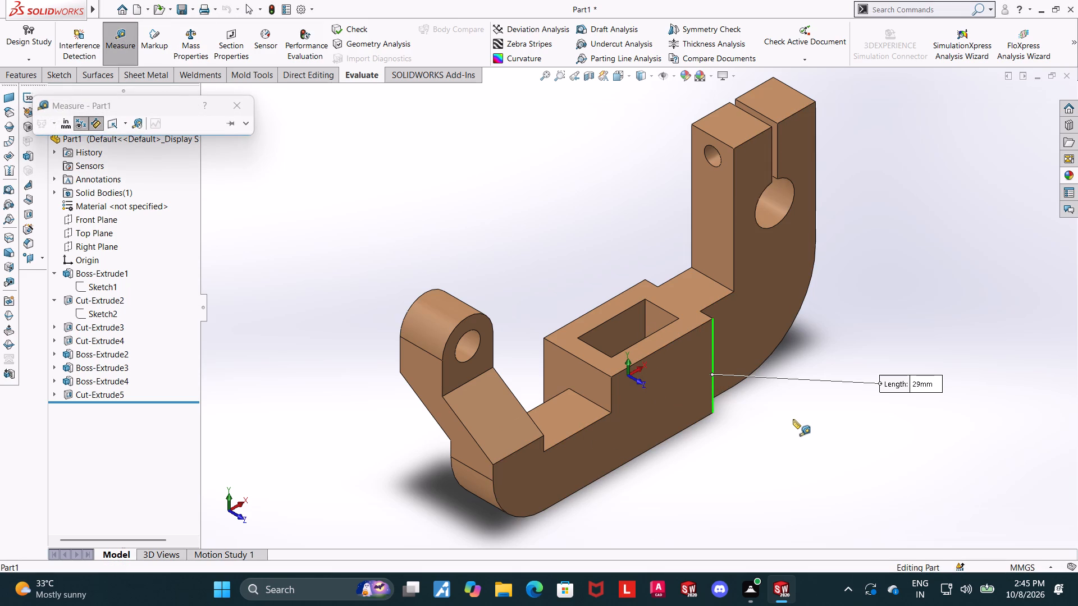
{"action": "key", "text": "Escape"}
{"action": "left_click", "coordinate": [128, 39]}
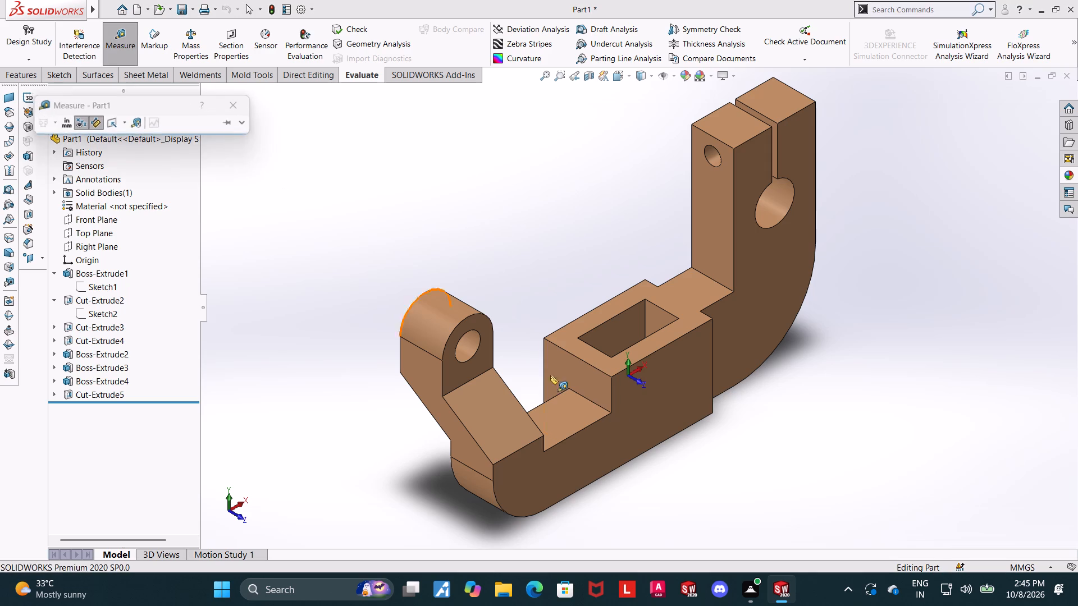
{"action": "left_click", "coordinate": [646, 452]}
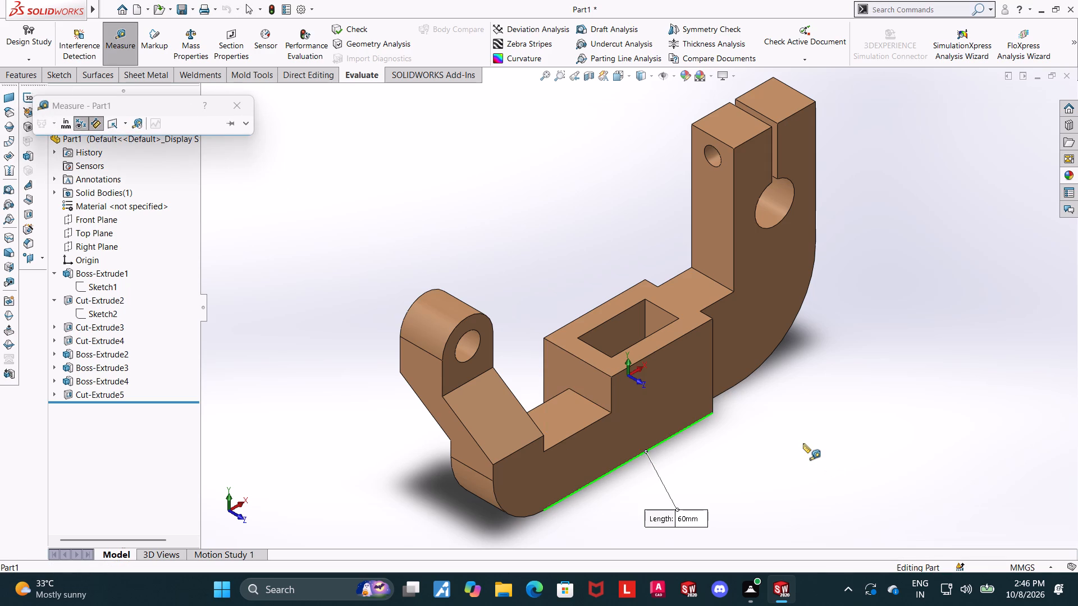
{"action": "key", "text": "Escape"}
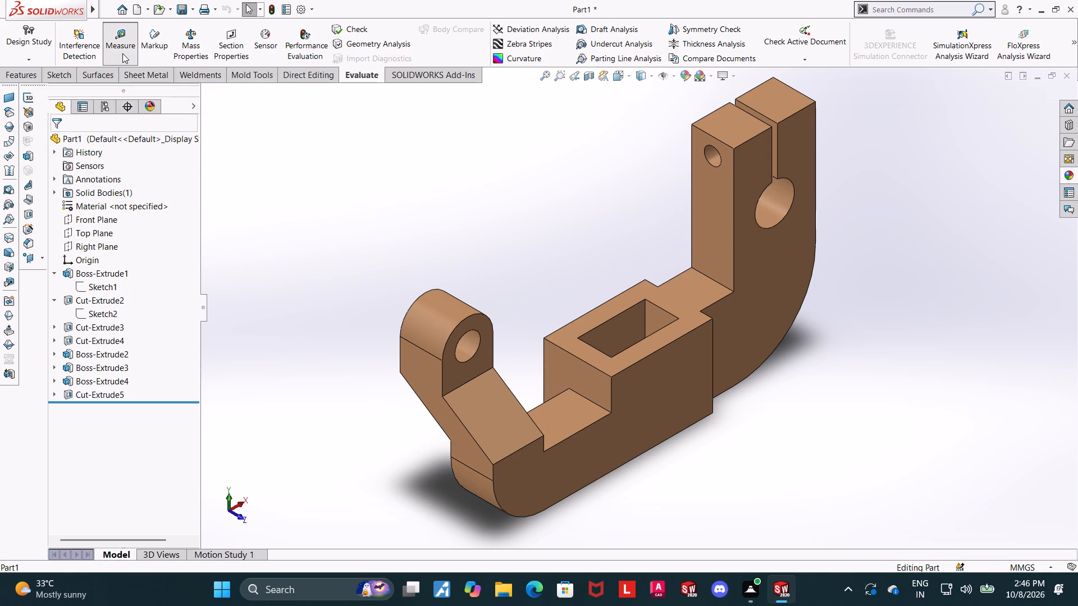
Measure the rectangular pocket's short top edge and the raised block's long rear top edge.
{"action": "left_click", "coordinate": [122, 53]}
{"action": "left_click", "coordinate": [658, 307]}
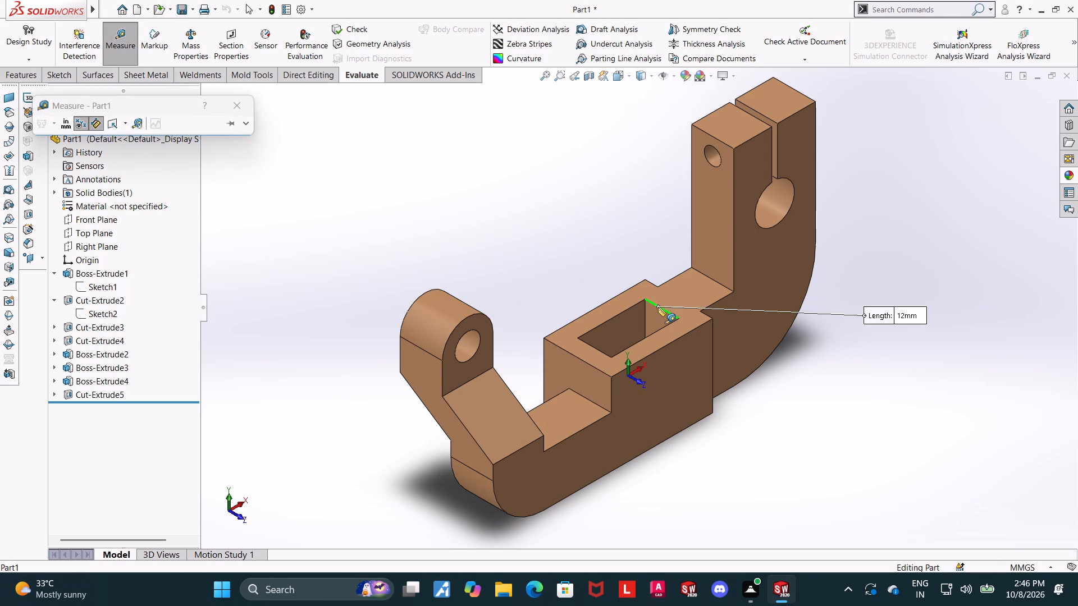
{"action": "key", "text": "Escape"}
{"action": "left_click", "coordinate": [121, 39]}
{"action": "scroll", "coordinate": [674, 274], "scroll_direction": "up", "scroll_amount": 1}
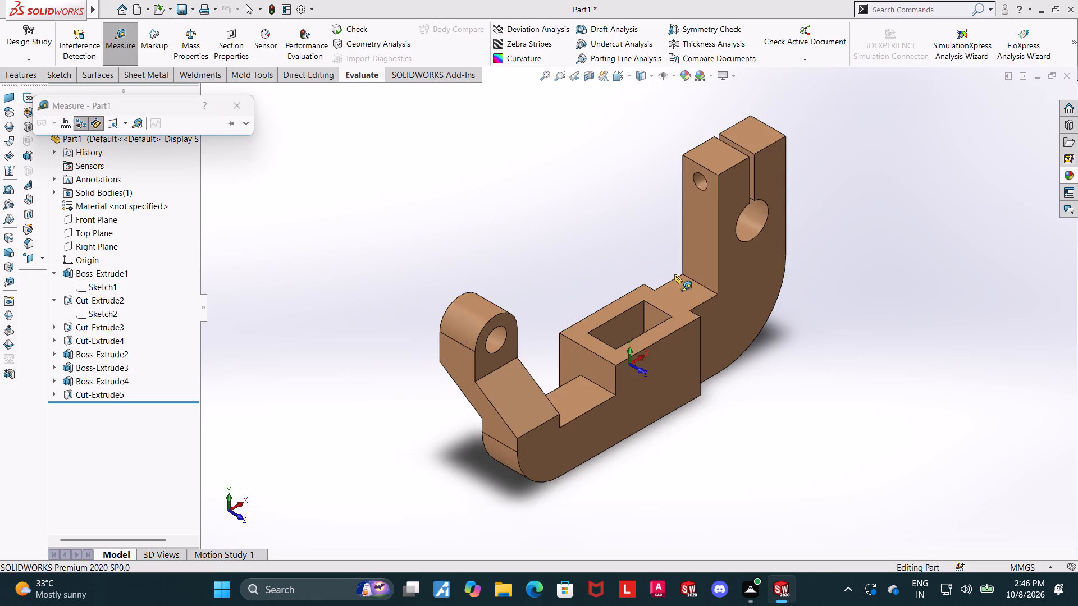
{"action": "scroll", "coordinate": [674, 274], "scroll_direction": "up", "scroll_amount": 1}
{"action": "scroll", "coordinate": [614, 309], "scroll_direction": "down", "scroll_amount": 5}
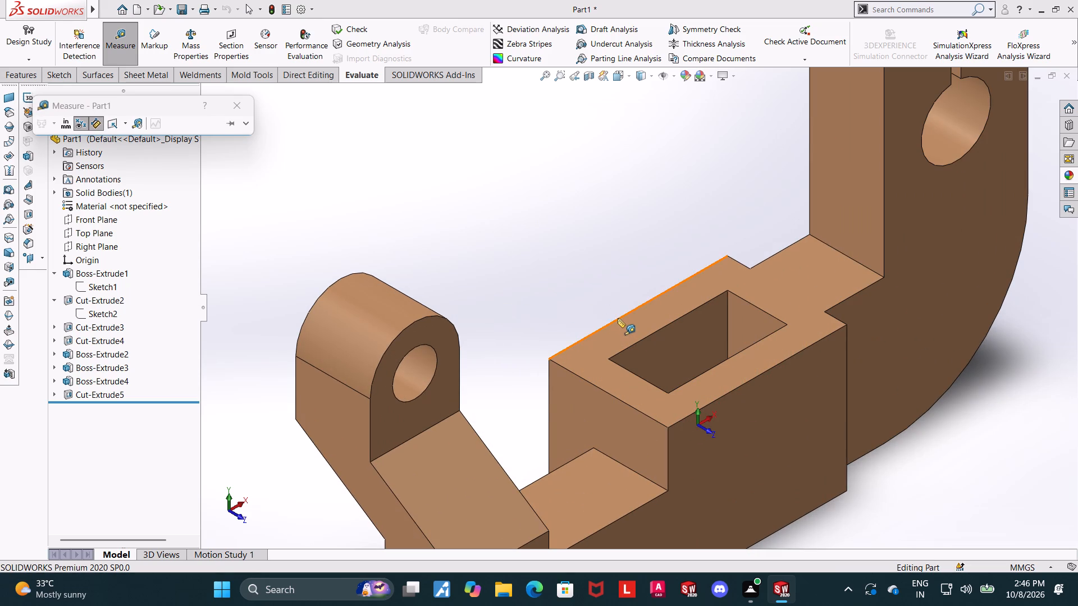
{"action": "left_click", "coordinate": [618, 318]}
{"action": "key", "text": "Escape"}
Measure the slanted arm's rounded top face and the straight edge where the rounding meets the arm's outer side.
{"action": "left_click", "coordinate": [130, 48]}
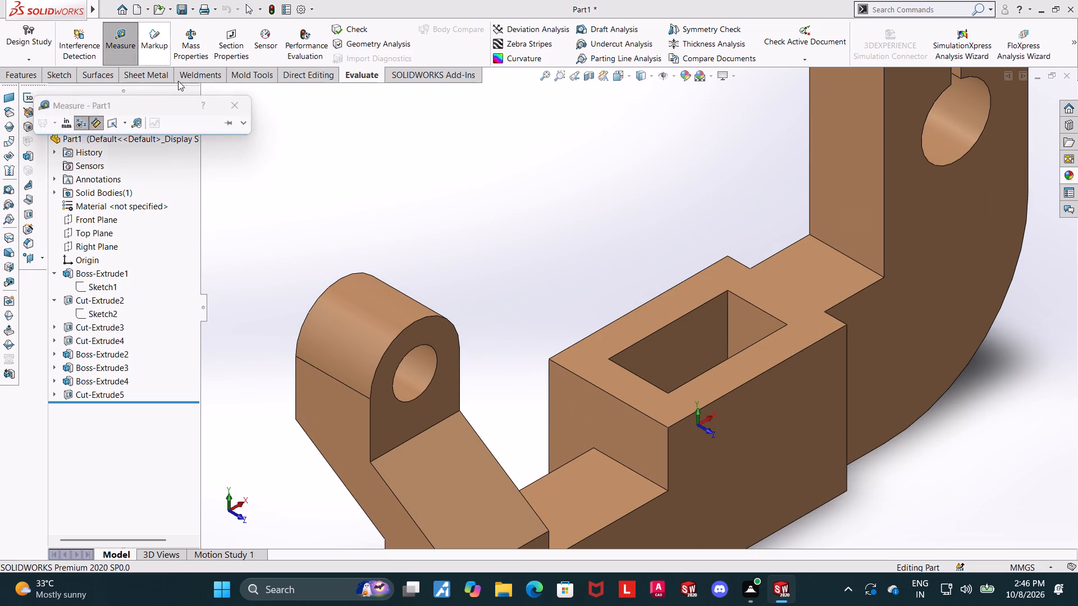
{"action": "left_click", "coordinate": [357, 305]}
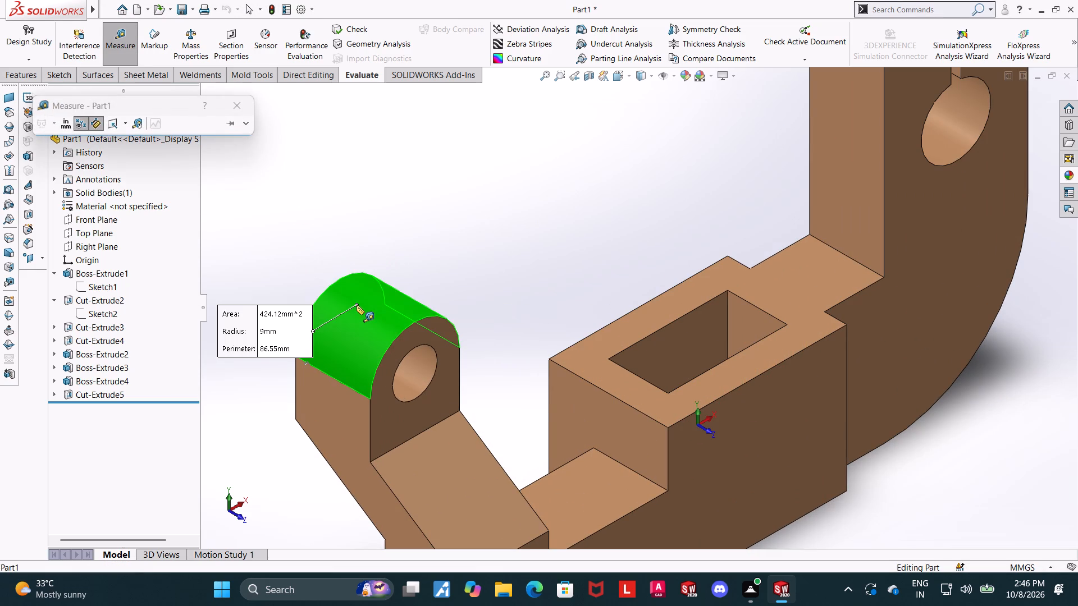
{"action": "key", "text": "Escape"}
{"action": "left_click", "coordinate": [121, 29]}
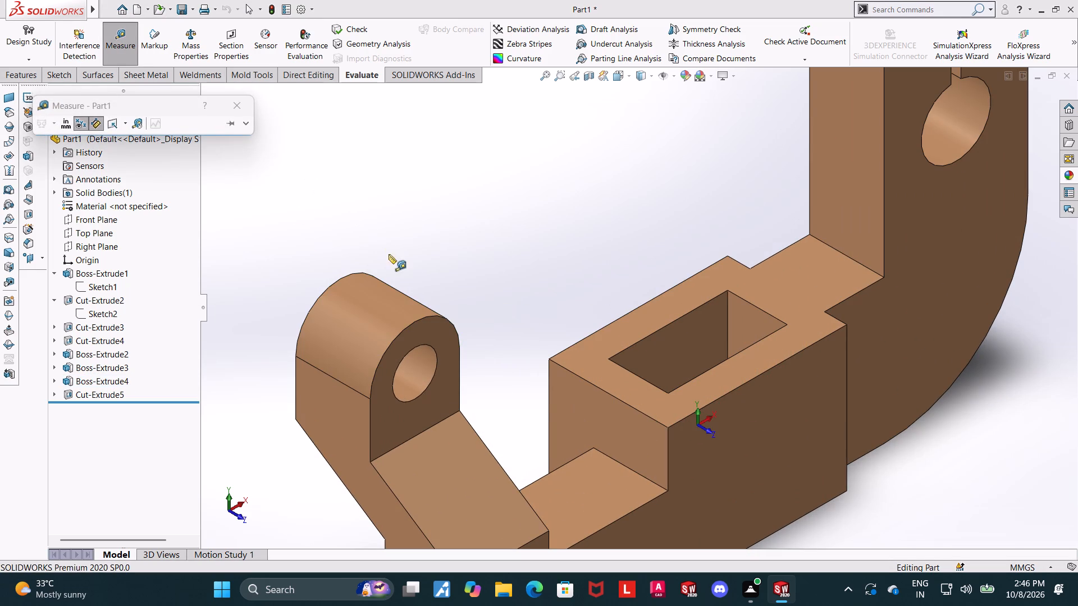
{"action": "left_click", "coordinate": [336, 379]}
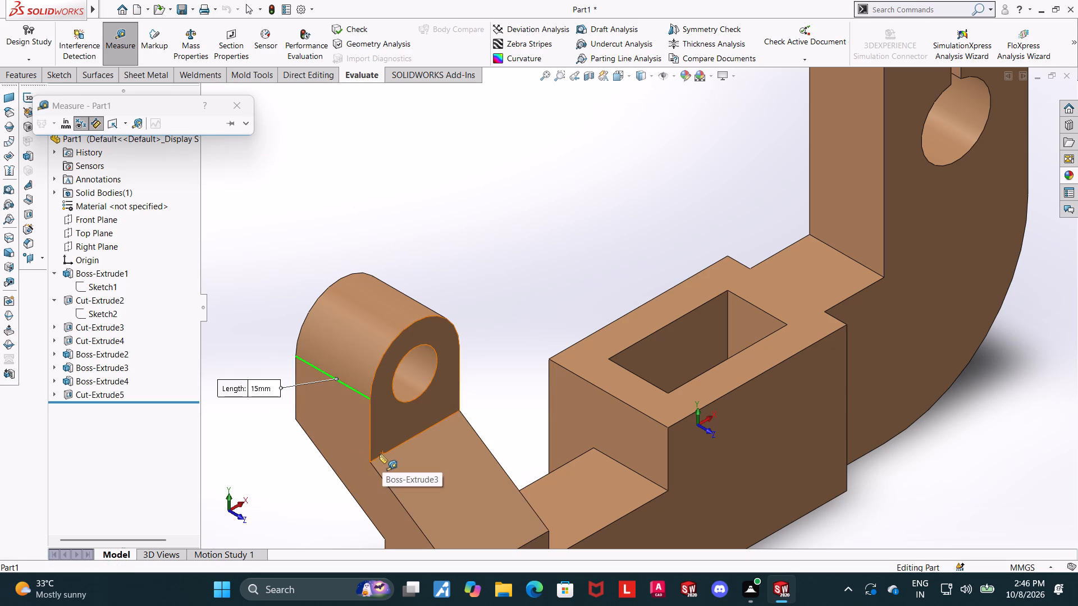
{"action": "left_click", "coordinate": [374, 458]}
{"action": "key", "text": "Escape"}
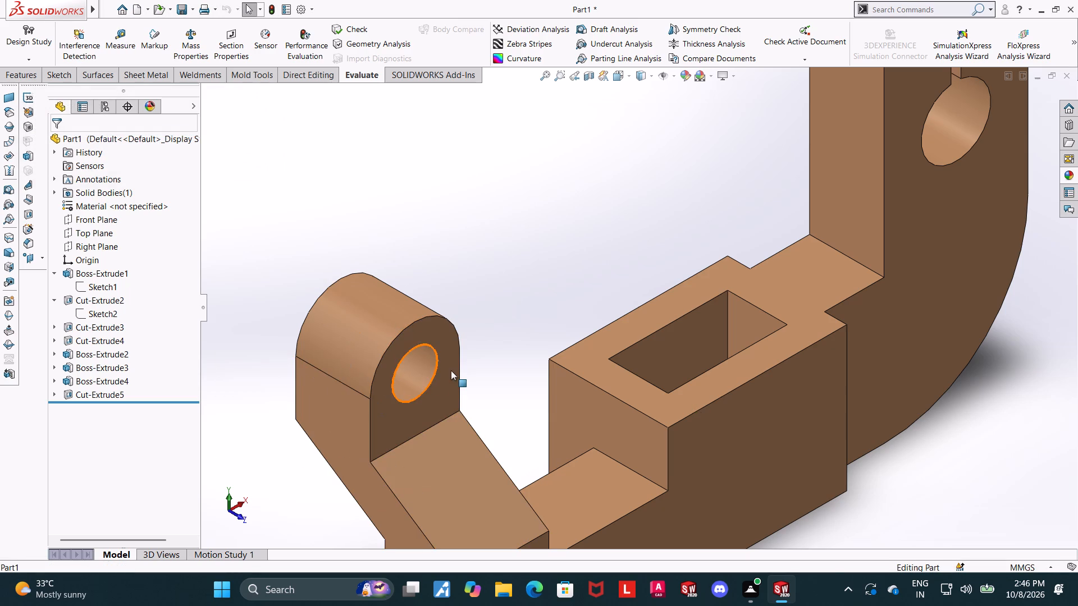
Show the whole finished part in the isometric view again.
{"action": "scroll", "coordinate": [460, 366], "scroll_direction": "down", "scroll_amount": 2}
{"action": "scroll", "coordinate": [565, 393], "scroll_direction": "up", "scroll_amount": 5}
{"action": "scroll", "coordinate": [1029, 322], "scroll_direction": "up", "scroll_amount": 2}
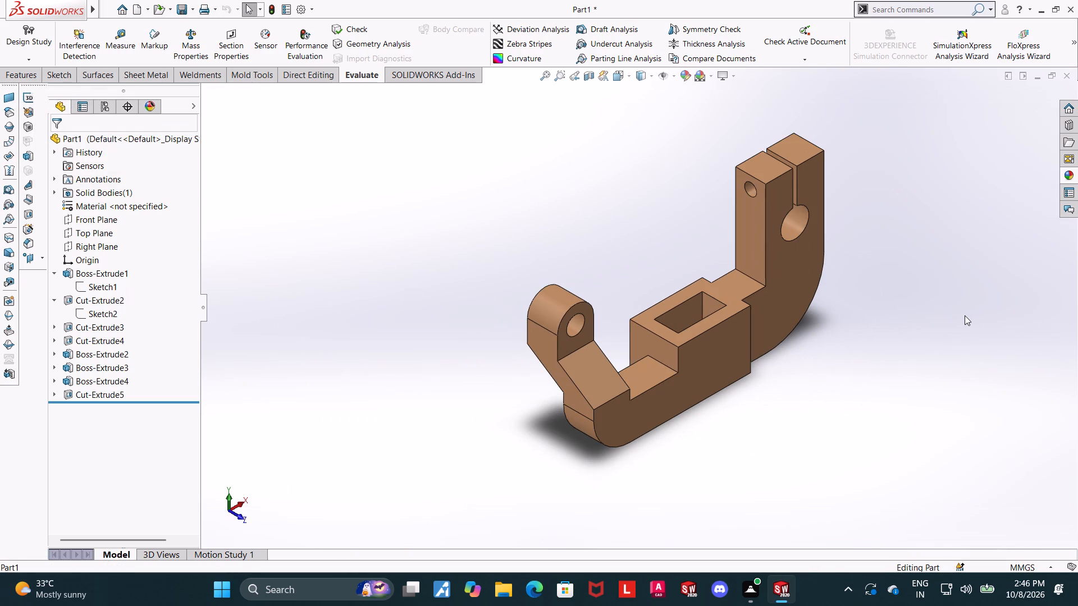
{"action": "scroll", "coordinate": [838, 254], "scroll_direction": "down", "scroll_amount": 1}
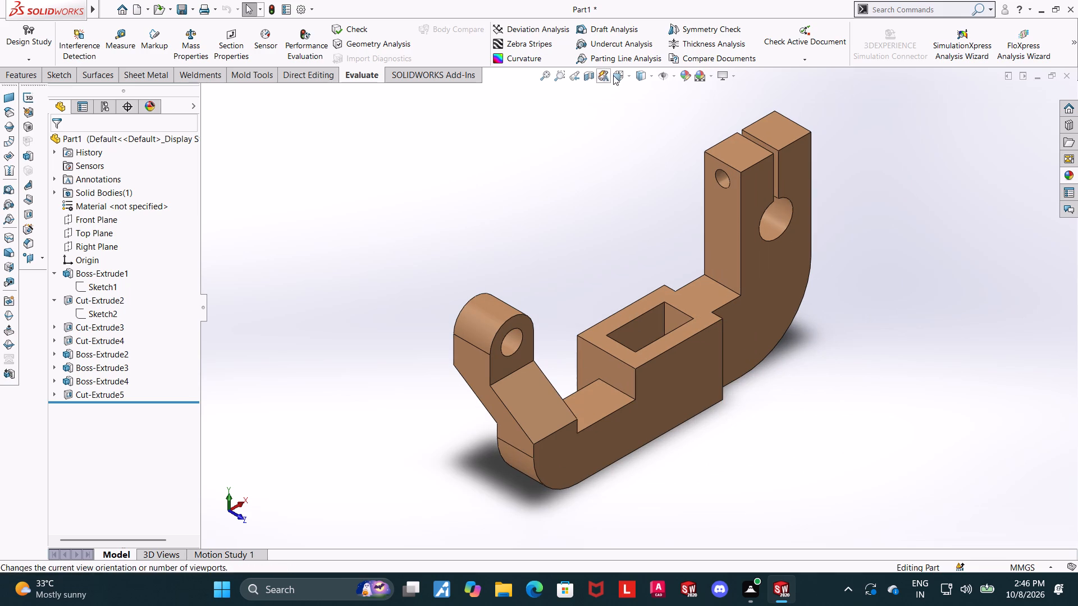
{"action": "left_click", "coordinate": [613, 75]}
{"action": "left_click", "coordinate": [517, 380]}
{"action": "scroll", "coordinate": [821, 282], "scroll_direction": "down", "scroll_amount": 1}
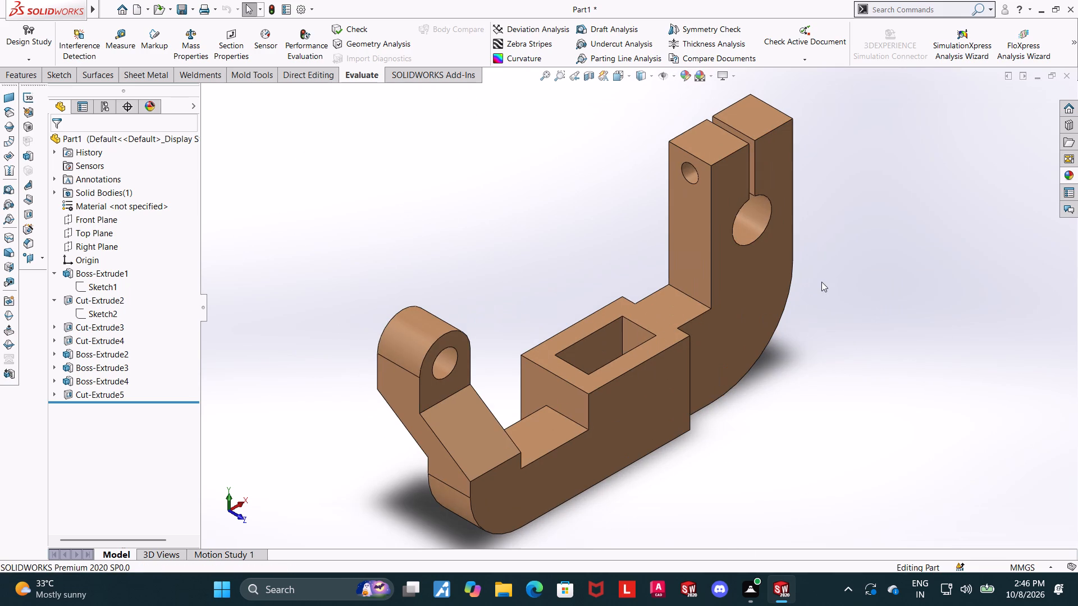
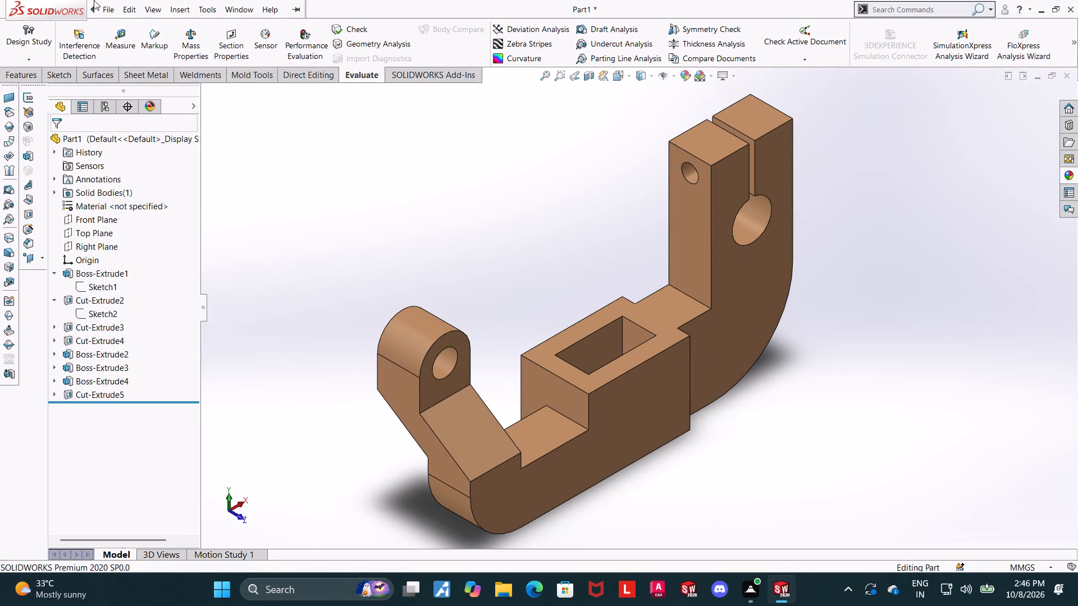
Save the part in the Downloads folder under the name "clamping pivot bracket".
{"action": "left_click", "coordinate": [155, 159]}
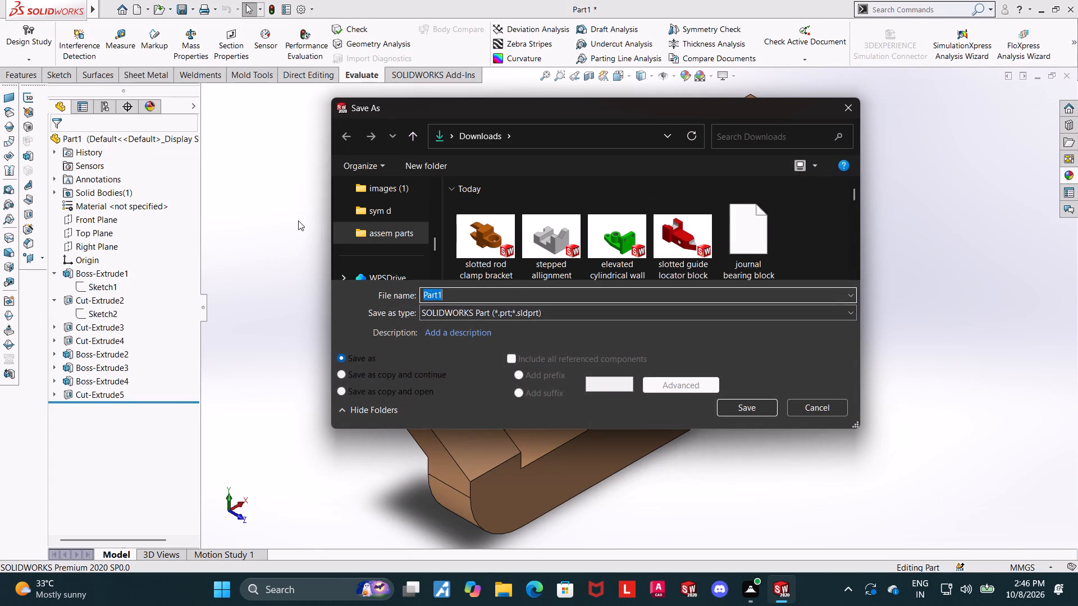
{"action": "type", "text": "clamping pib"}
{"action": "key", "text": "BackSpace"}
{"action": "type", "text": "vot bv"}
{"action": "key", "text": "BackSpace"}
{"action": "type", "text": "racket"}
{"action": "key", "text": "space"}
{"action": "left_click", "coordinate": [737, 412]}
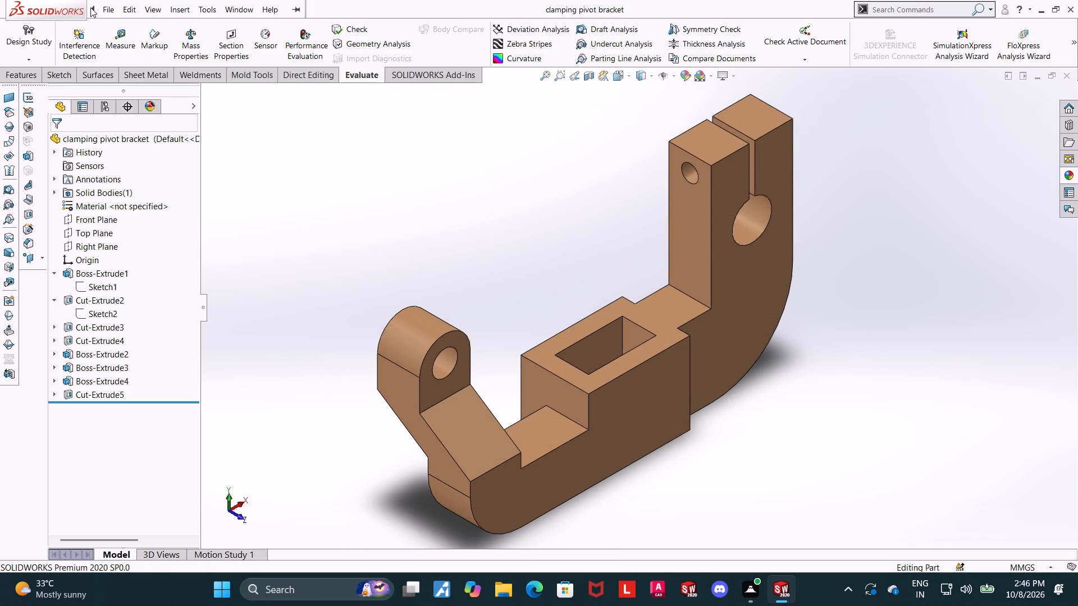
Save a PDF copy of the clamping pivot bracket in the same folder, keeping the file name.
{"action": "left_click", "coordinate": [172, 148]}
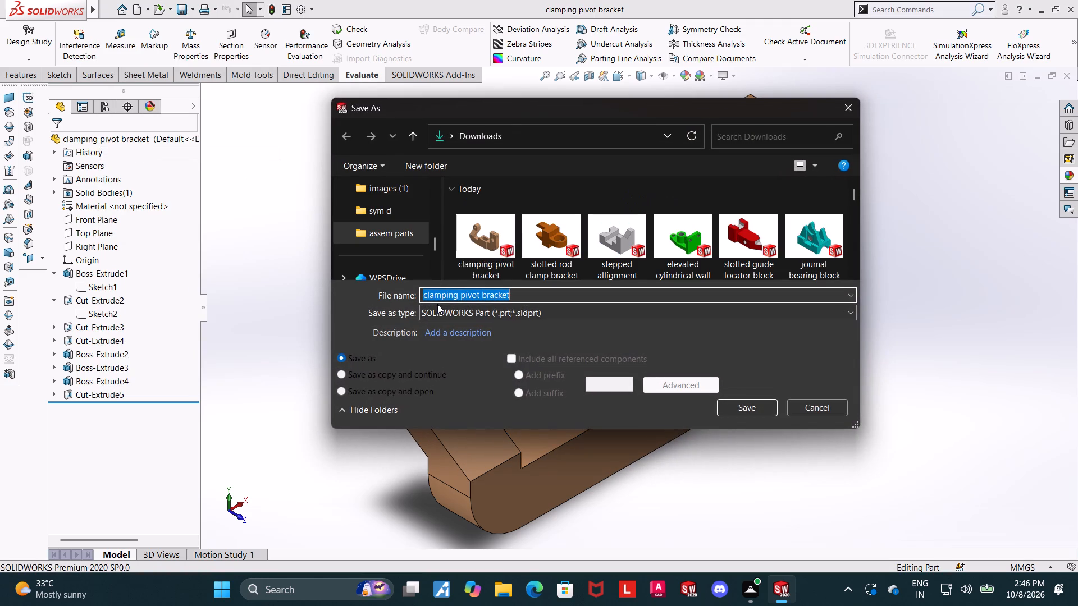
{"action": "left_click", "coordinate": [437, 304]}
{"action": "left_click", "coordinate": [461, 315]}
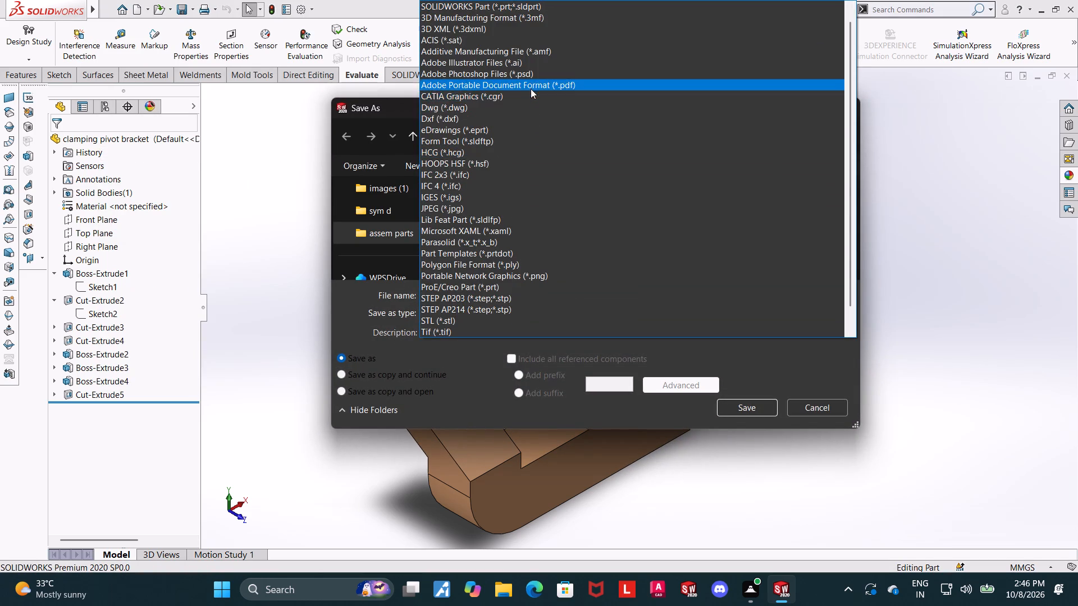
{"action": "left_click", "coordinate": [531, 85]}
{"action": "left_click", "coordinate": [762, 432]}
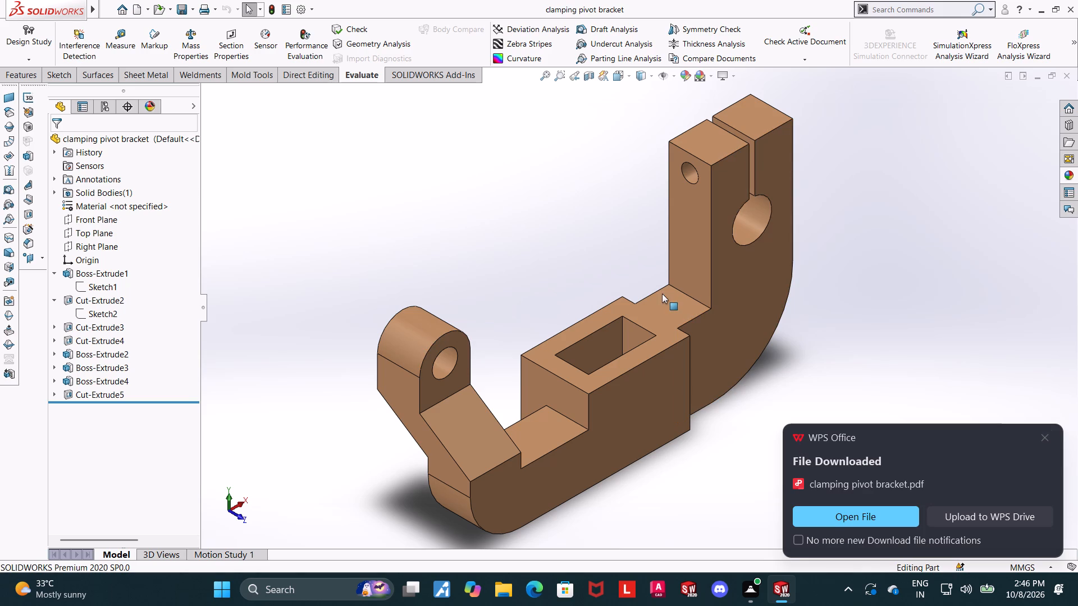
Measure the short top edge where the raised pocketed block steps out from the front face beside the upright.
{"action": "left_click", "coordinate": [116, 49]}
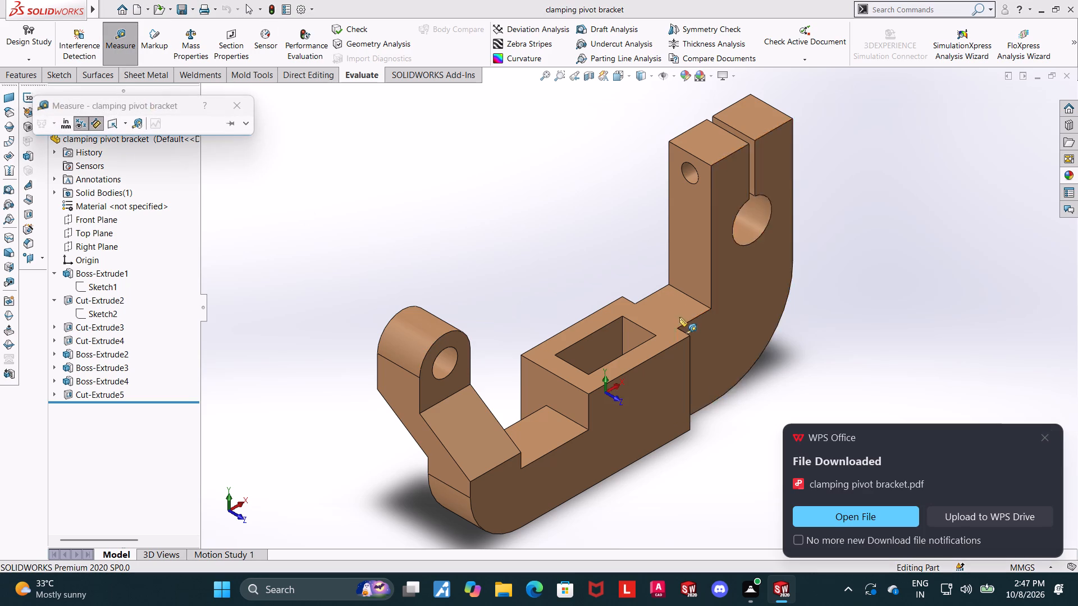
{"action": "scroll", "coordinate": [679, 317], "scroll_direction": "up", "scroll_amount": 3}
{"action": "scroll", "coordinate": [670, 314], "scroll_direction": "down", "scroll_amount": 9}
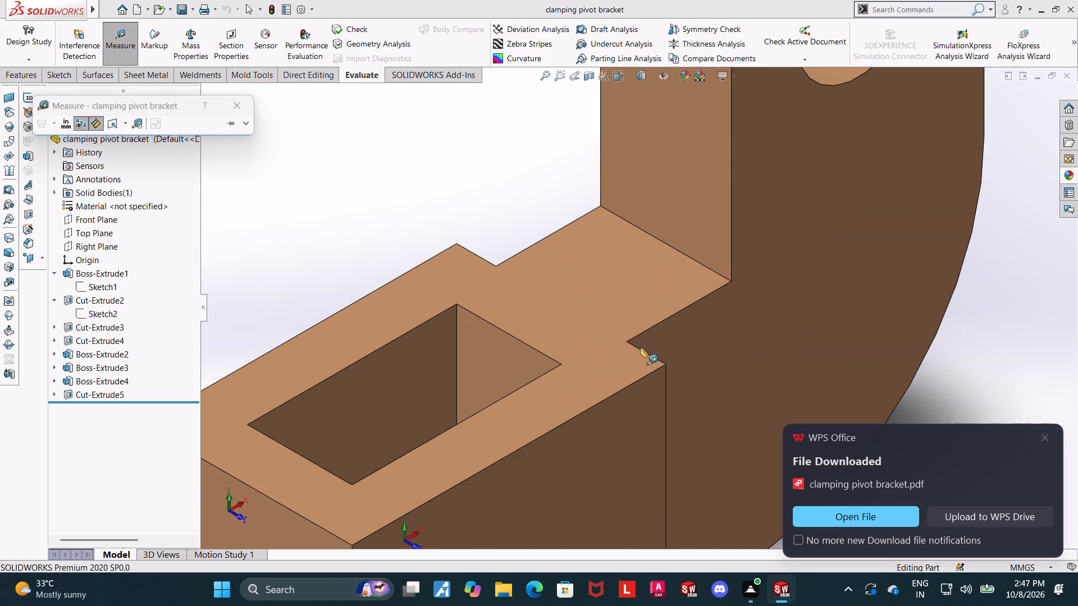
{"action": "middle_click_drag", "start_coordinate": [742, 343], "coordinate": [680, 387]}
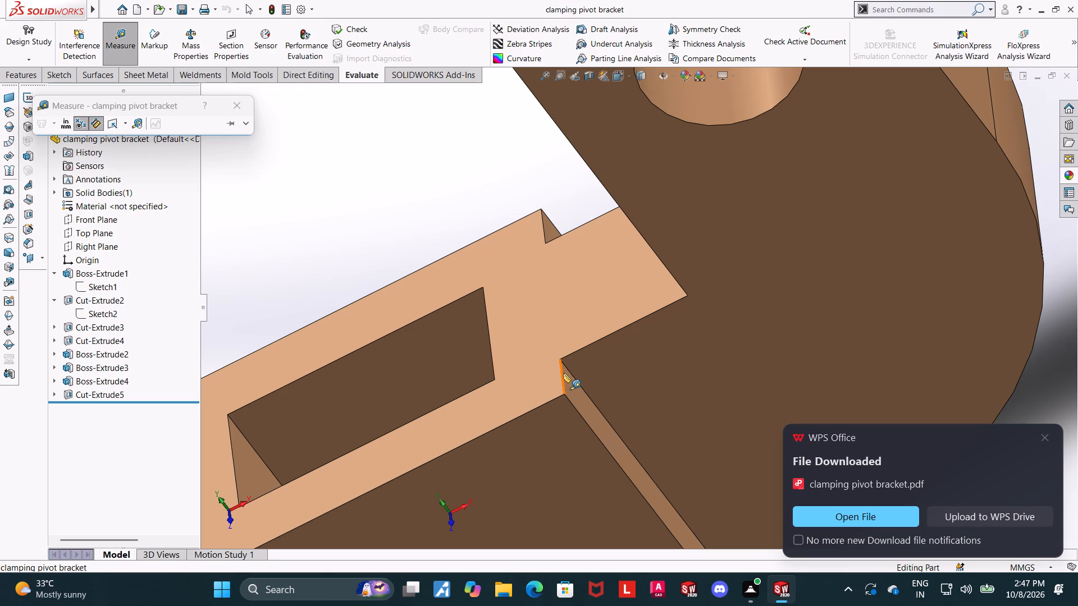
{"action": "left_click", "coordinate": [563, 373]}
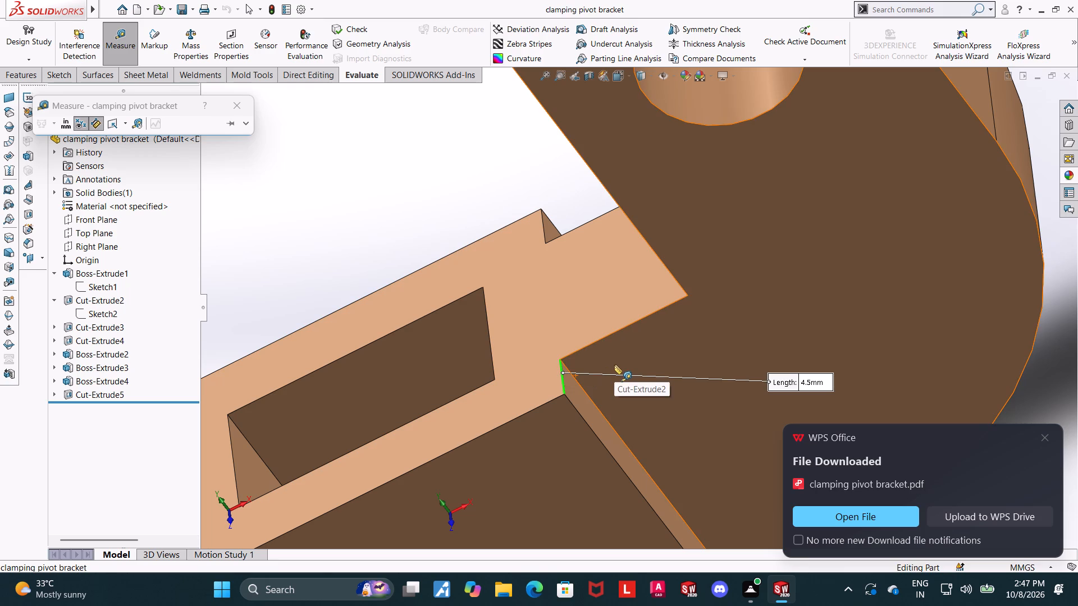
{"action": "scroll", "coordinate": [614, 365], "scroll_direction": "up", "scroll_amount": 2}
{"action": "middle_click_drag", "start_coordinate": [614, 365], "coordinate": [641, 379]}
{"action": "scroll", "coordinate": [674, 461], "scroll_direction": "up", "scroll_amount": 4}
{"action": "left_click", "coordinate": [707, 488]}
Measure the large rounded outer face joining the base to the slotted upright, then close the measurement.
{"action": "middle_click_drag", "start_coordinate": [705, 462], "coordinate": [712, 453]}
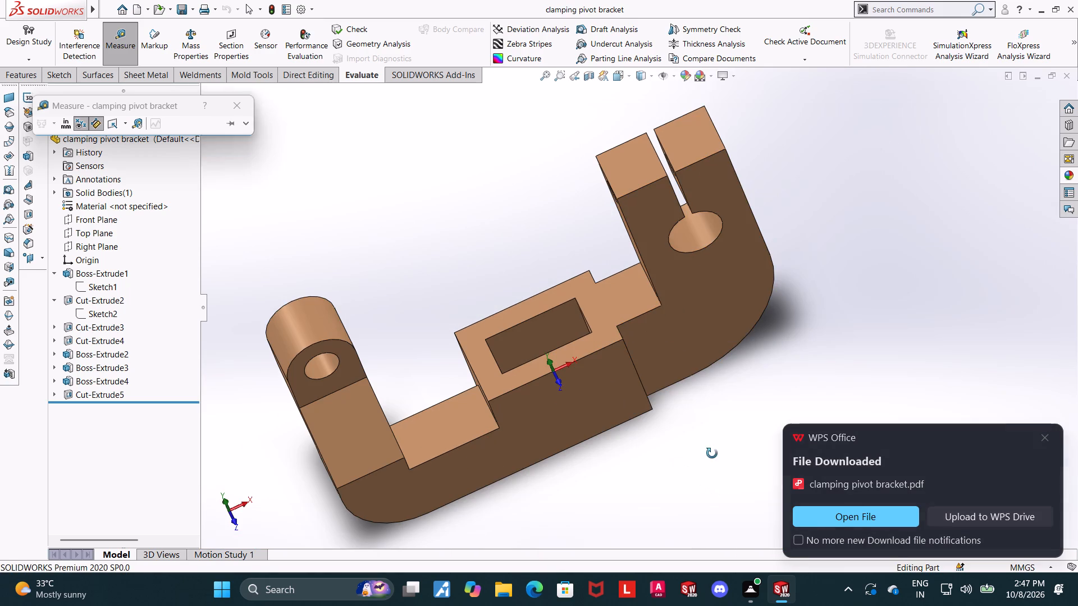
{"action": "middle_click_drag", "start_coordinate": [712, 453], "coordinate": [655, 287]}
{"action": "middle_click_drag", "start_coordinate": [744, 288], "coordinate": [694, 268]}
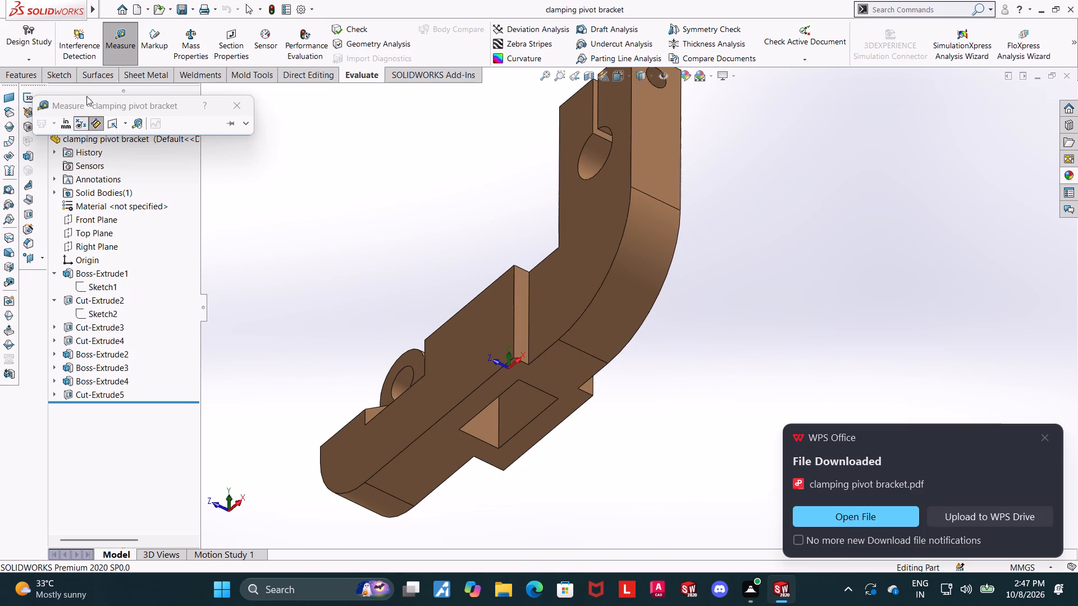
{"action": "left_click", "coordinate": [108, 48]}
{"action": "left_click", "coordinate": [134, 40]}
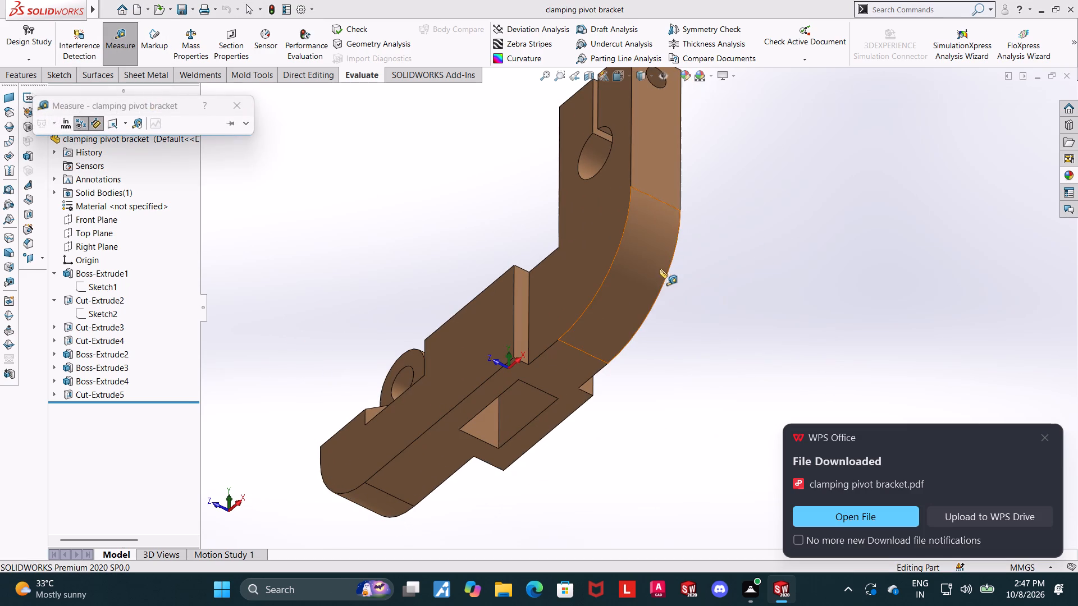
{"action": "left_click", "coordinate": [652, 265]}
{"action": "scroll", "coordinate": [647, 381], "scroll_direction": "up", "scroll_amount": 3}
{"action": "left_click", "coordinate": [656, 396]}
{"action": "middle_click_drag", "start_coordinate": [654, 358], "coordinate": [700, 430]}
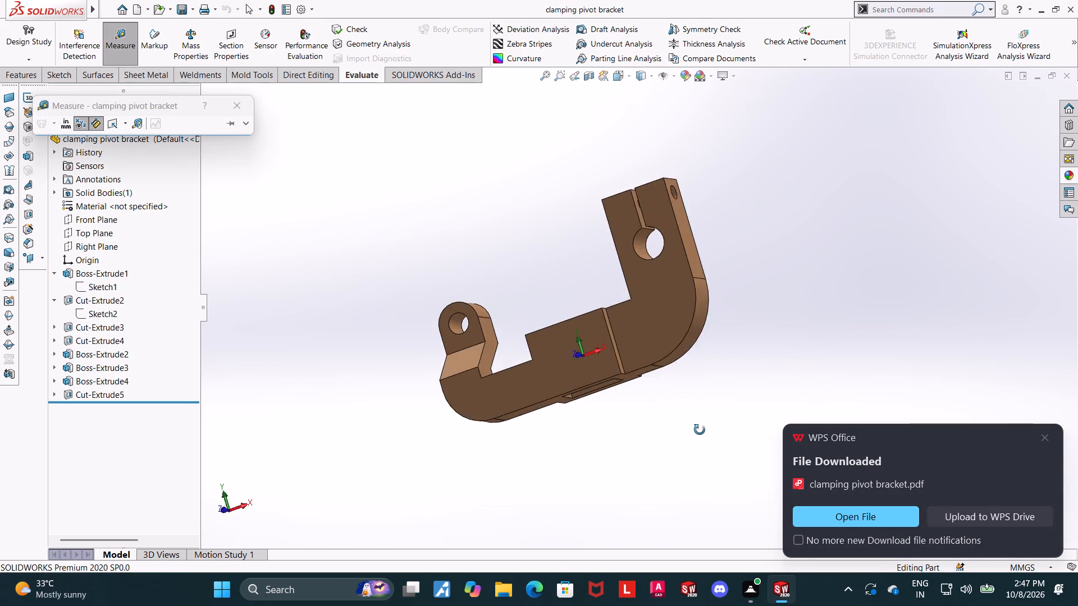
{"action": "middle_click_drag", "start_coordinate": [700, 430], "coordinate": [790, 410]}
{"action": "scroll", "coordinate": [790, 410], "scroll_direction": "up", "scroll_amount": 1}
{"action": "key", "text": "Escape"}
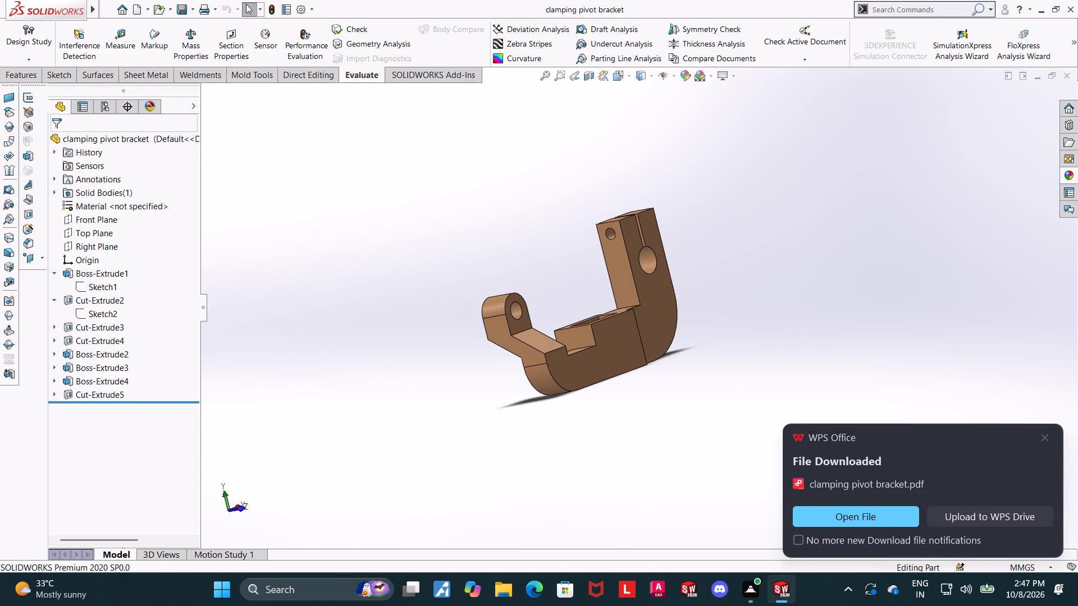